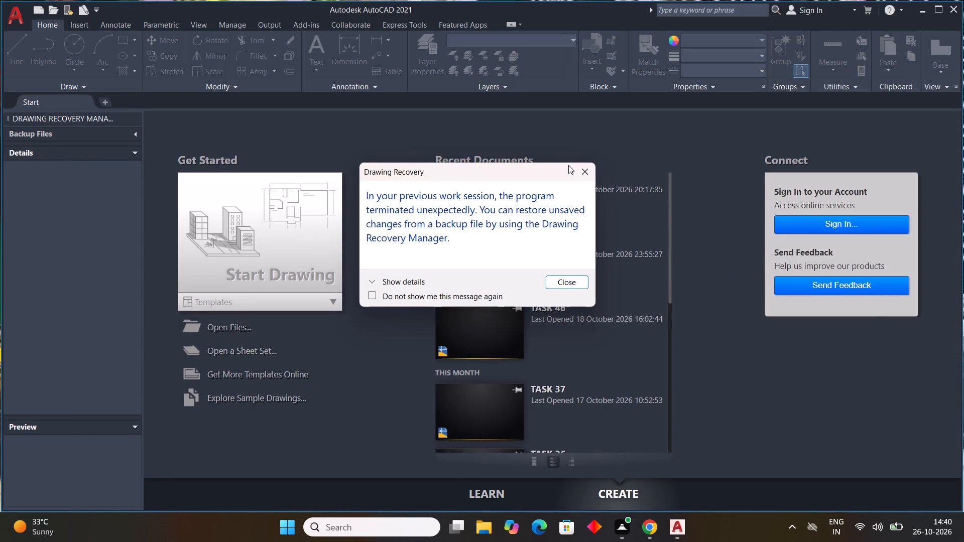
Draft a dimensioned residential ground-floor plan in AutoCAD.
Dismiss the drawing recovery notice and start a new blank drawing.
{"action": "left_click", "coordinate": [582, 165]}
{"action": "double_click", "coordinate": [320, 191]}
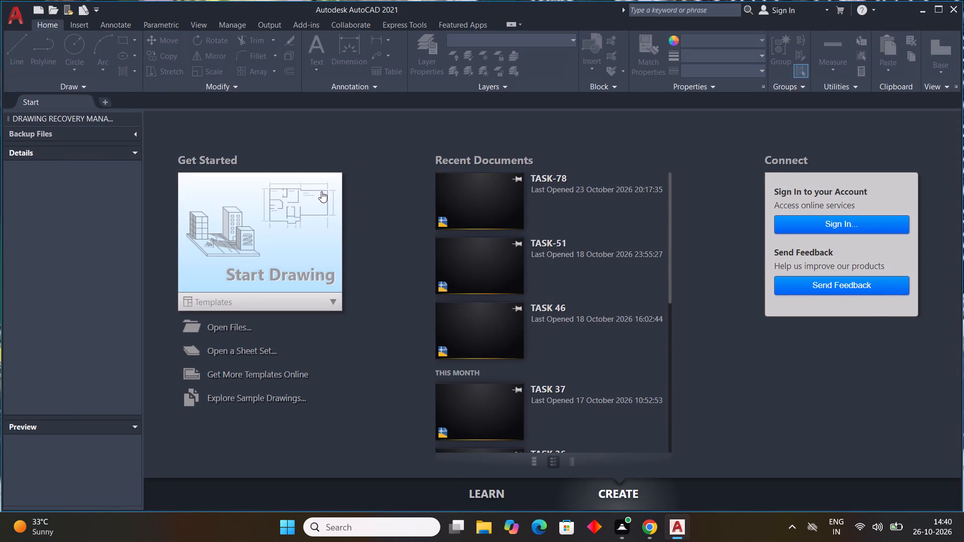
Configure the drawing units to Engineering length type, 0'-0.0" precision and Inches as the insertion scale.
{"action": "scroll", "coordinate": [762, 264], "scroll_direction": "down", "scroll_amount": 2}
{"action": "middle_click_drag", "start_coordinate": [762, 264], "coordinate": [751, 269]}
{"action": "scroll", "coordinate": [763, 264], "scroll_direction": "down", "scroll_amount": 1}
{"action": "middle_click_drag", "start_coordinate": [763, 264], "coordinate": [398, 361]}
{"action": "middle_click_drag", "start_coordinate": [635, 272], "coordinate": [629, 278]}
{"action": "scroll", "coordinate": [635, 272], "scroll_direction": "down", "scroll_amount": 1}
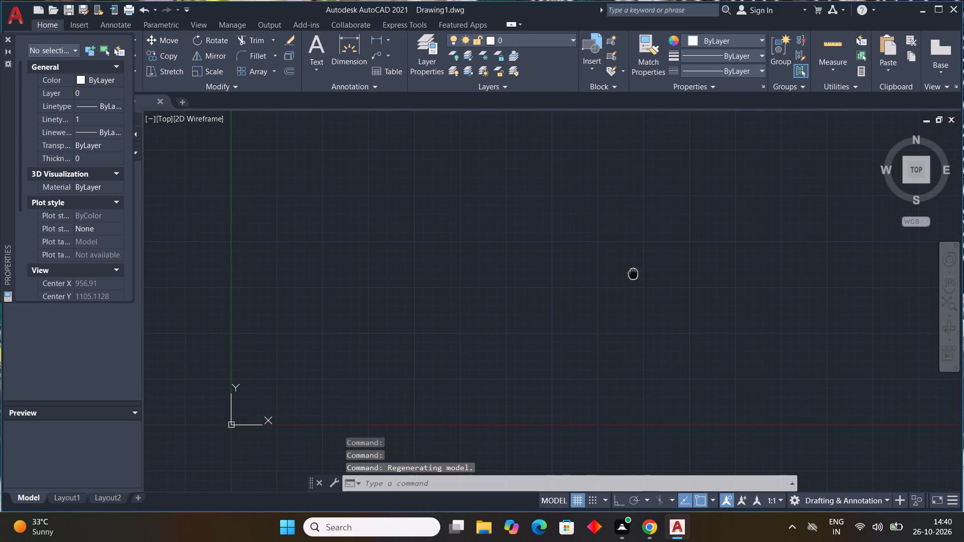
{"action": "middle_click_drag", "start_coordinate": [629, 278], "coordinate": [521, 343]}
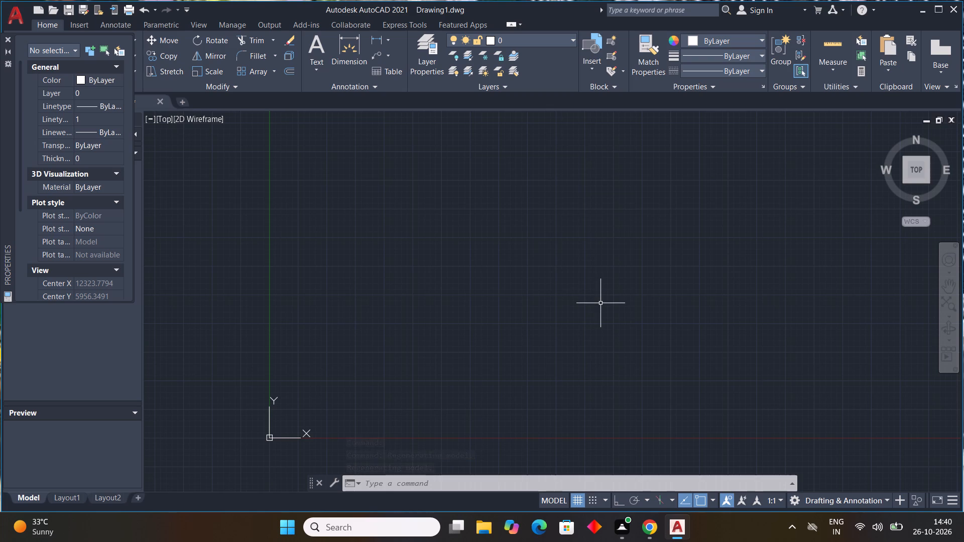
{"action": "type", "text": "un"}
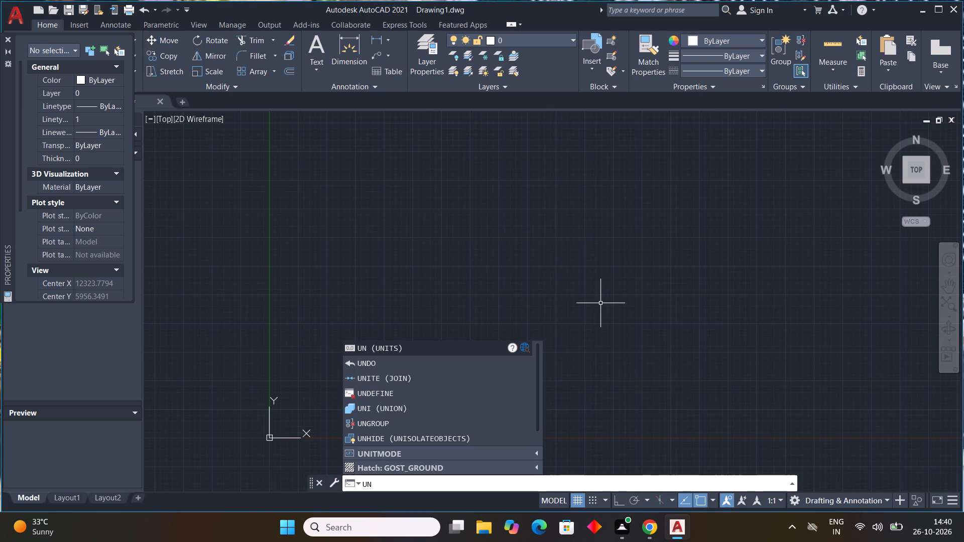
{"action": "key", "text": "space"}
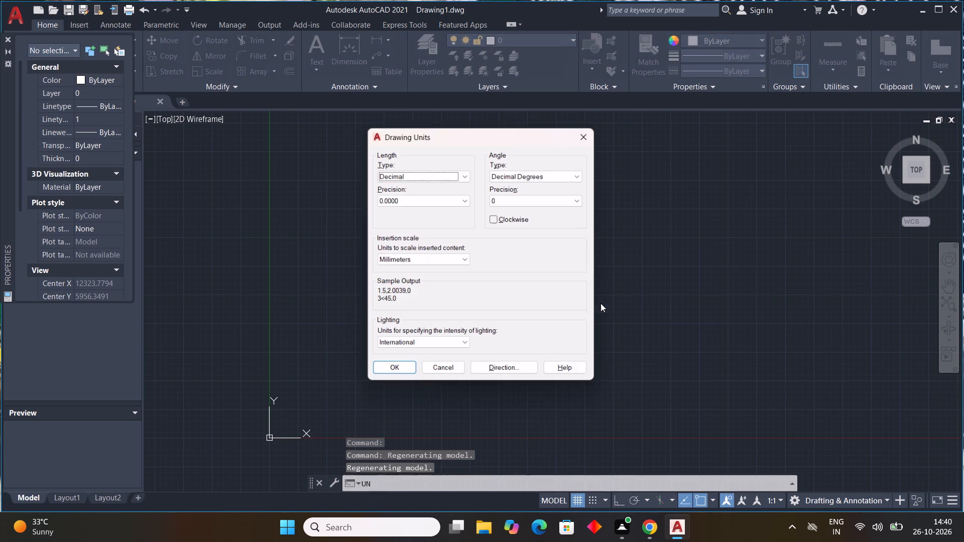
{"action": "left_click", "coordinate": [464, 171]}
{"action": "left_click", "coordinate": [430, 201]}
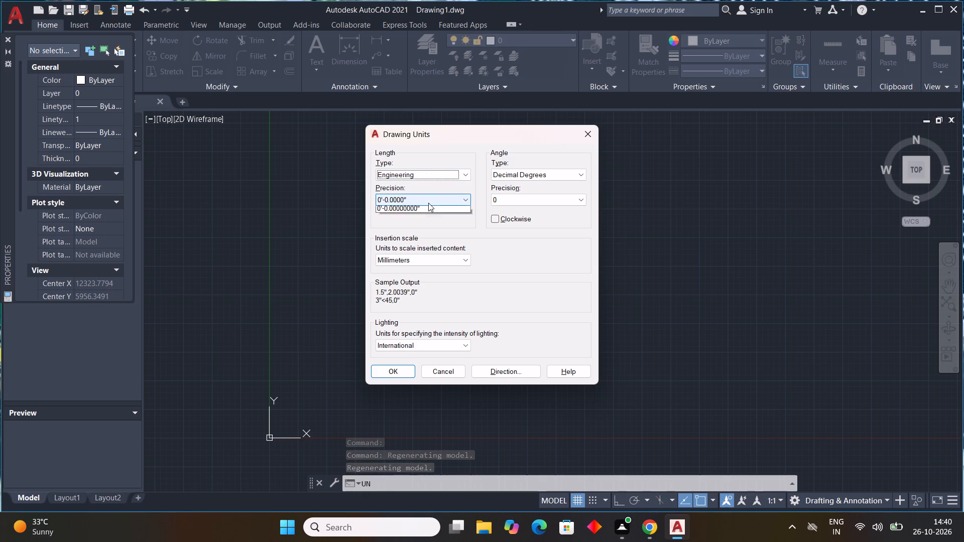
{"action": "left_click", "coordinate": [428, 203]}
{"action": "left_click", "coordinate": [429, 219]}
{"action": "left_click", "coordinate": [426, 263]}
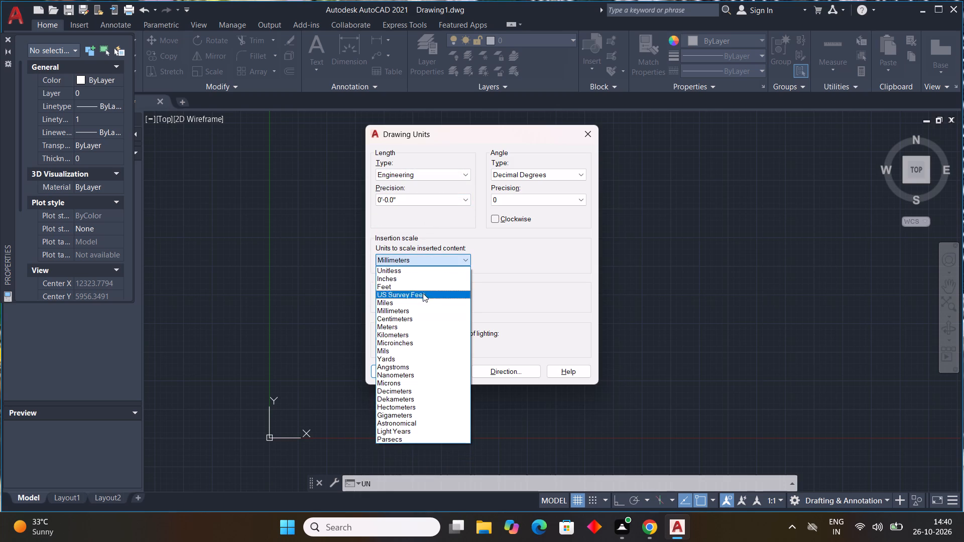
{"action": "left_click", "coordinate": [419, 278]}
{"action": "double_click", "coordinate": [391, 373]}
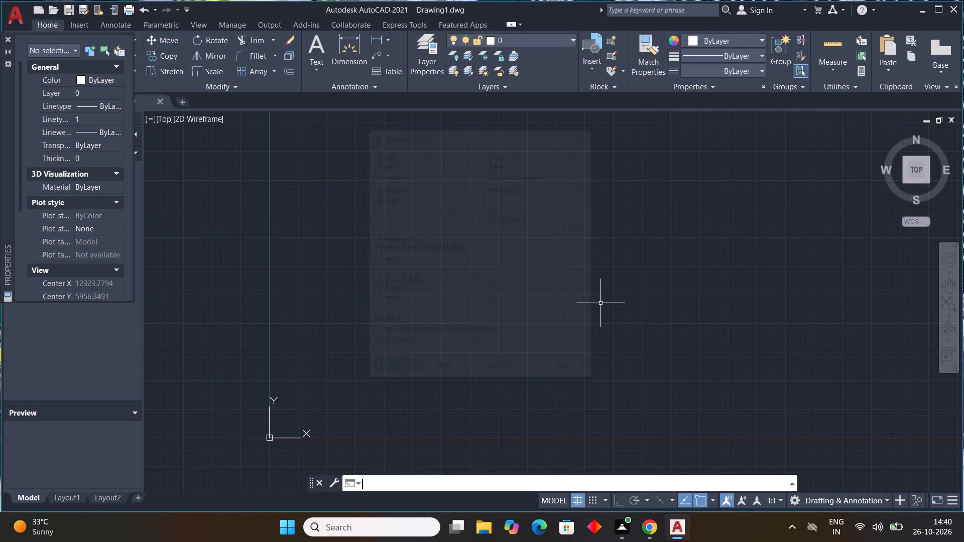
{"action": "left_click", "coordinate": [480, 352]}
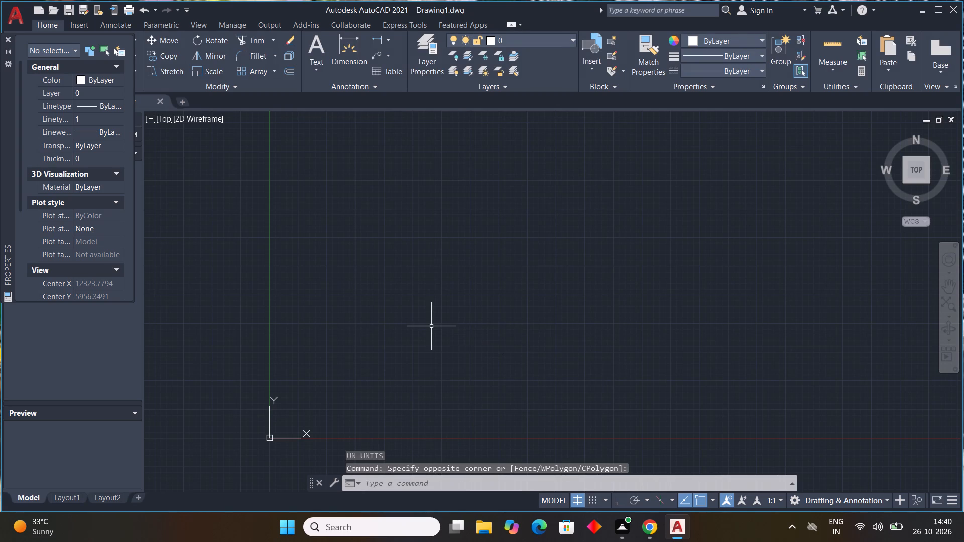
Modify the ISO-25 dimension style's primary units to Engineering format, 0'-0.0" precision and 9" round off.
{"action": "type", "text": "d"}
{"action": "key", "text": "space"}
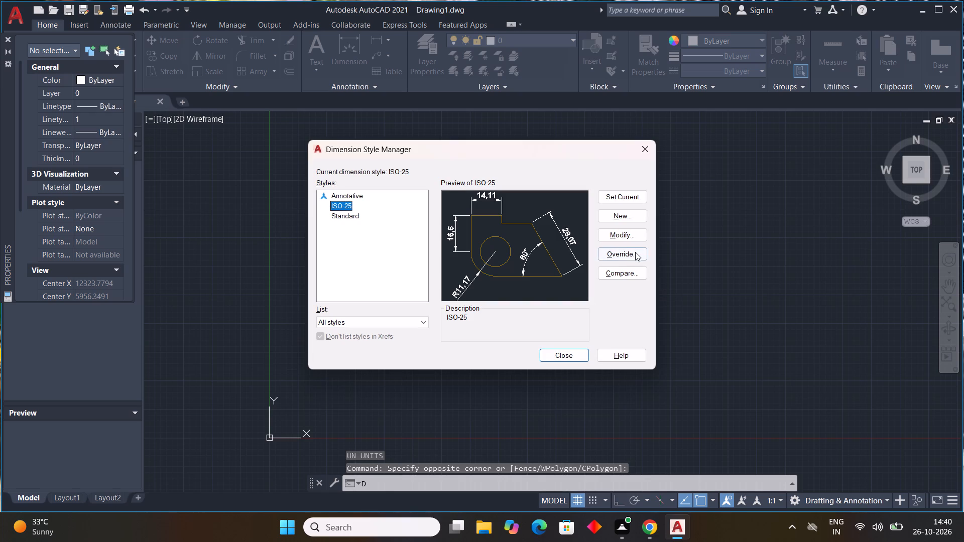
{"action": "double_click", "coordinate": [624, 236]}
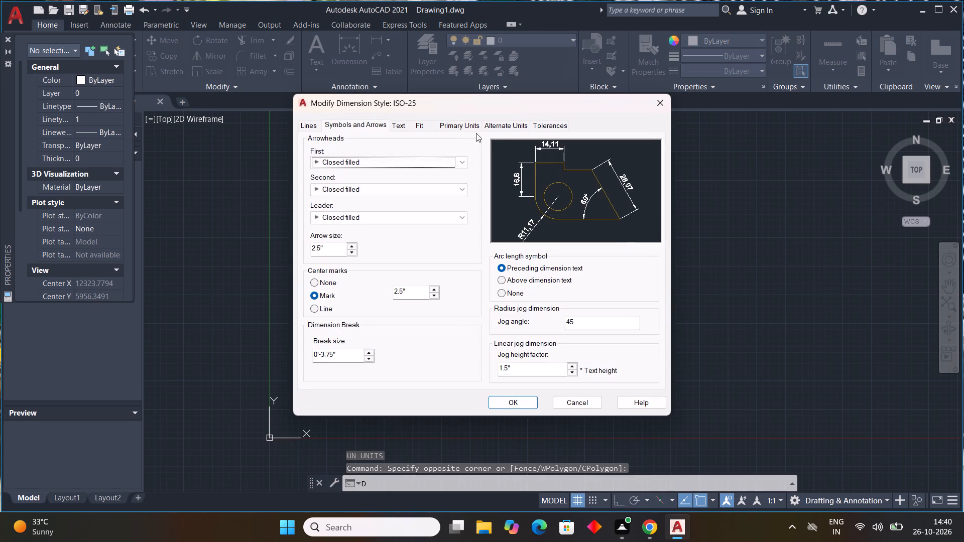
{"action": "left_click", "coordinate": [462, 128]}
{"action": "left_click", "coordinate": [467, 153]}
{"action": "left_click", "coordinate": [461, 175]}
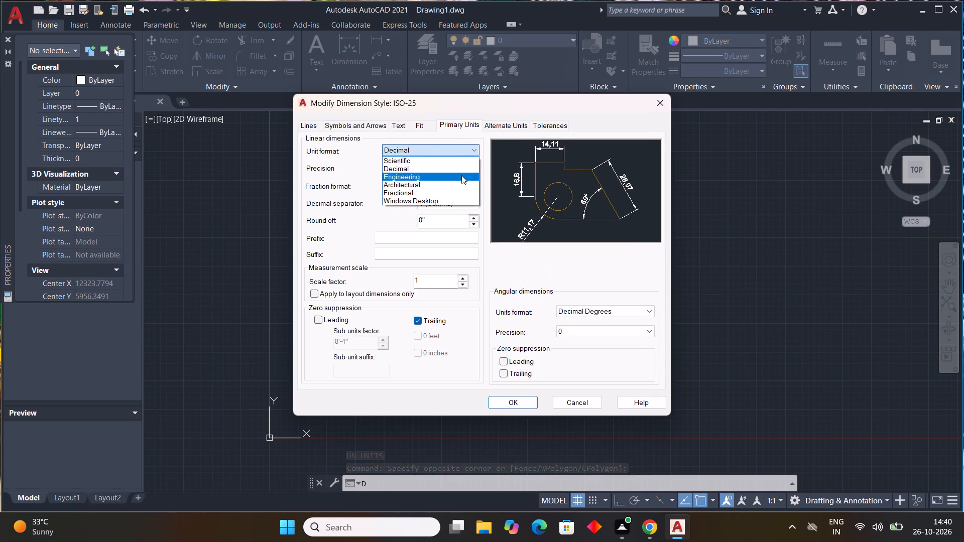
{"action": "left_click", "coordinate": [449, 170]}
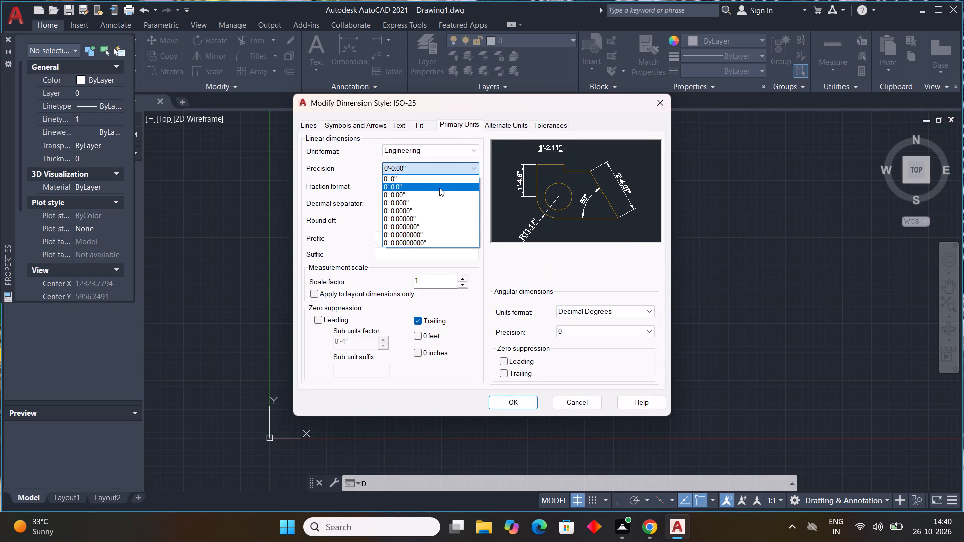
{"action": "left_click", "coordinate": [439, 188]}
{"action": "left_click_drag", "start_coordinate": [440, 222], "coordinate": [335, 215]}
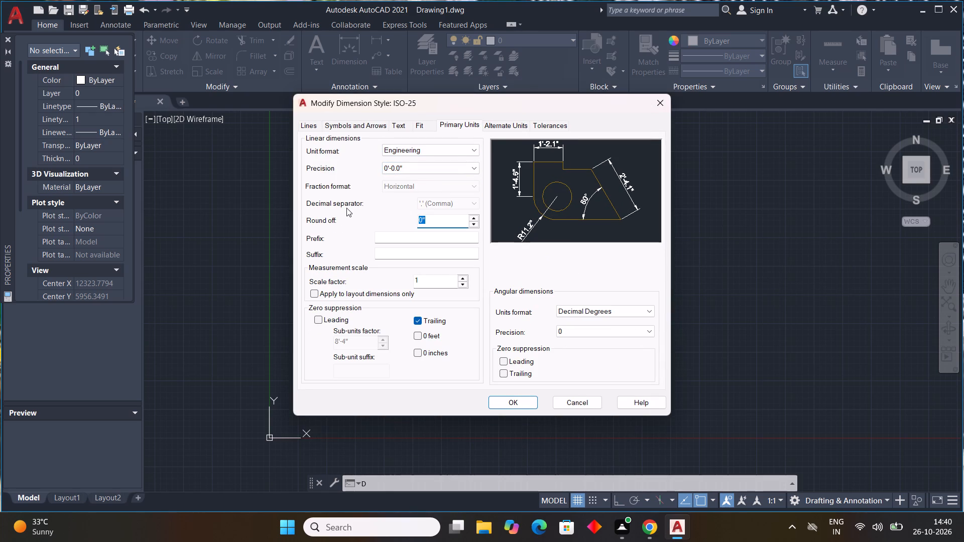
{"action": "type", "text": "9\""}
{"action": "key", "text": "Return"}
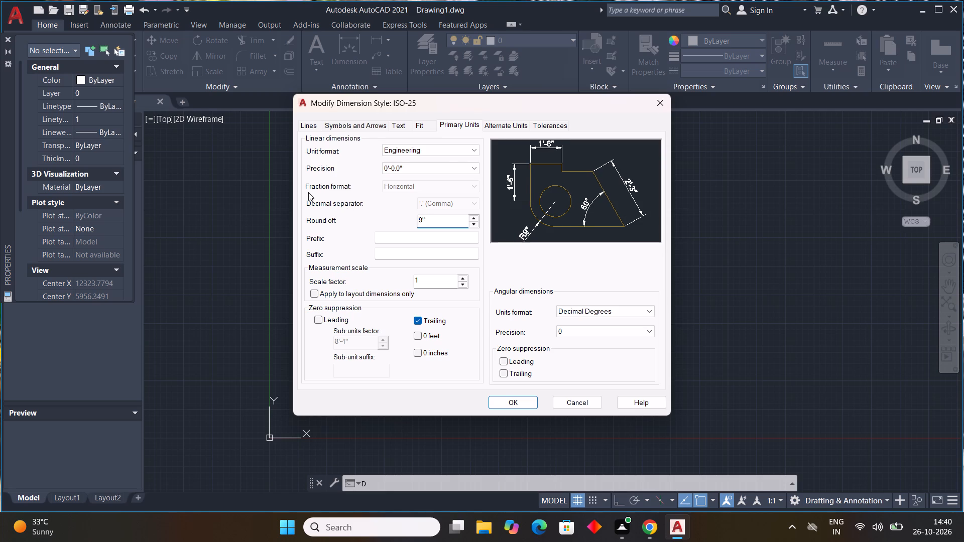
Set the ISO-25 dimension text height and arrow size to 9" and accept the style changes.
{"action": "left_click", "coordinate": [399, 126]}
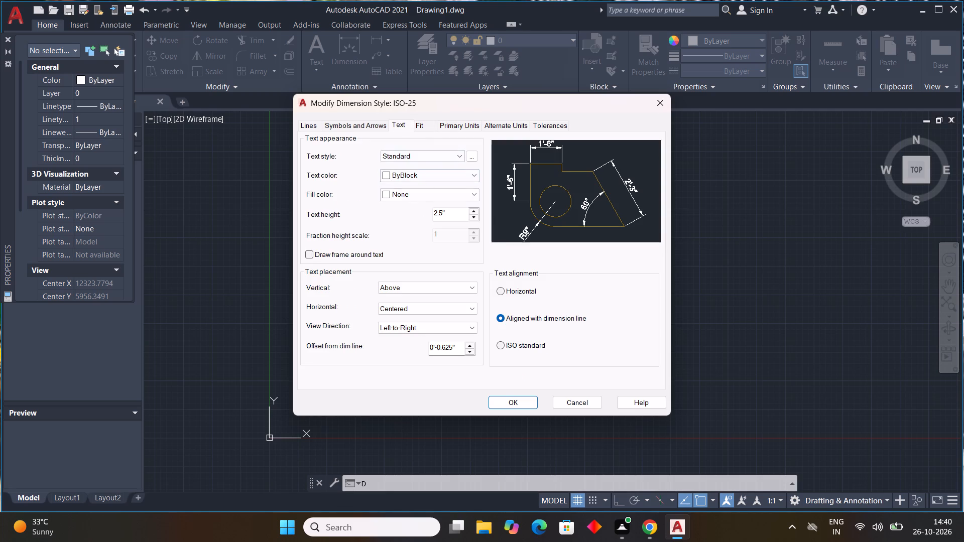
{"action": "left_click_drag", "start_coordinate": [457, 215], "coordinate": [346, 202]}
{"action": "type", "text": "9\""}
{"action": "key", "text": "Return"}
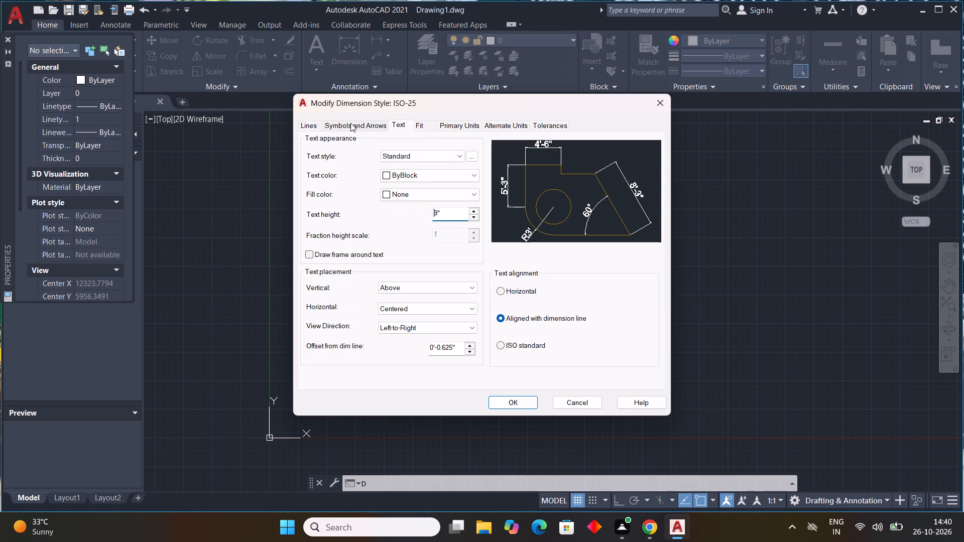
{"action": "left_click", "coordinate": [350, 123]}
{"action": "left_click_drag", "start_coordinate": [322, 248], "coordinate": [309, 247]}
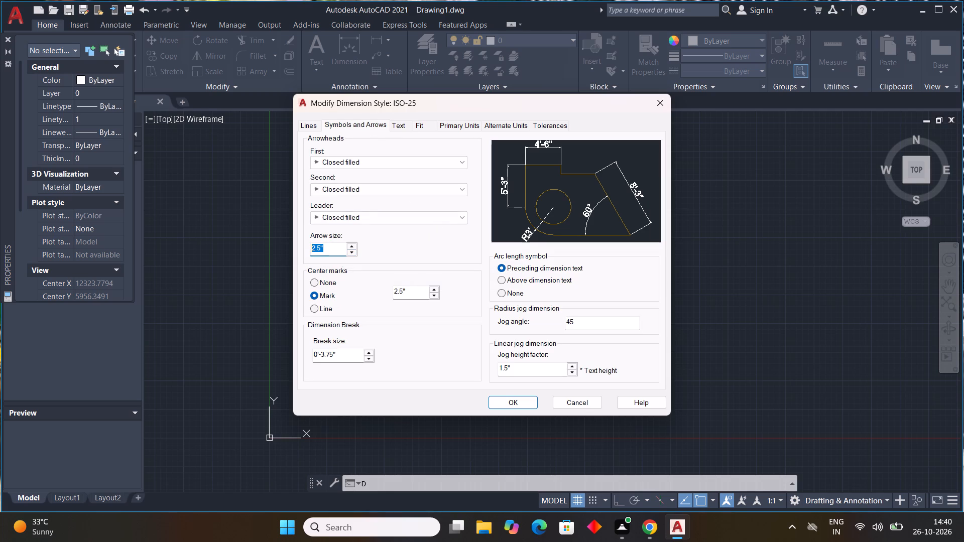
{"action": "left_click_drag", "start_coordinate": [309, 247], "coordinate": [192, 244]}
{"action": "type", "text": "9\""}
{"action": "key", "text": "Return"}
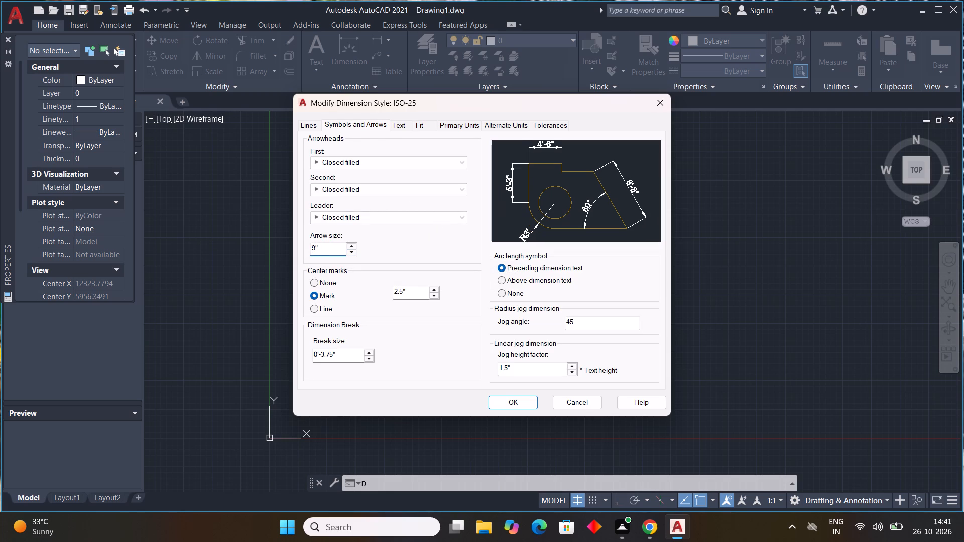
{"action": "left_click", "coordinate": [523, 406]}
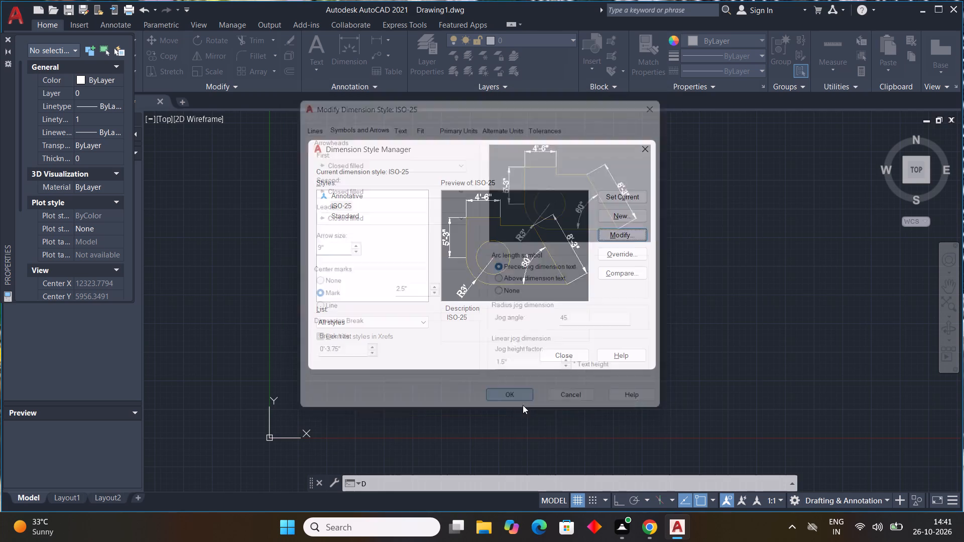
Make ISO-25 the current dimension style and close the Dimension Style Manager.
{"action": "triple_click", "coordinate": [614, 194]}
{"action": "left_click", "coordinate": [613, 194]}
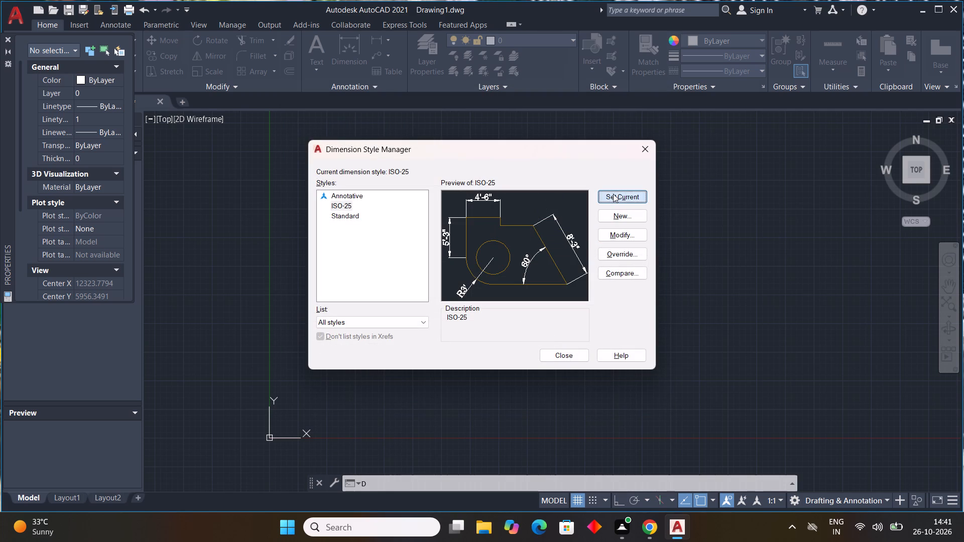
{"action": "left_click", "coordinate": [559, 359]}
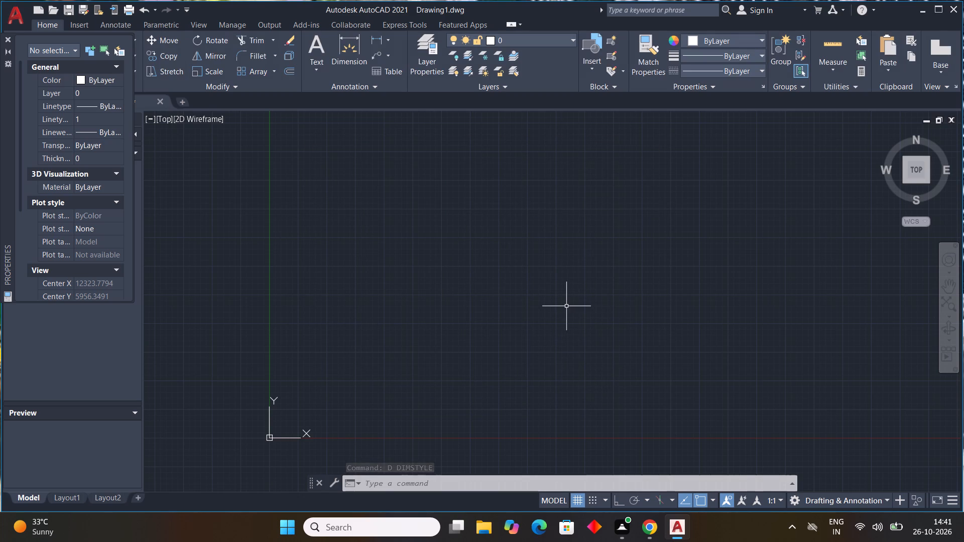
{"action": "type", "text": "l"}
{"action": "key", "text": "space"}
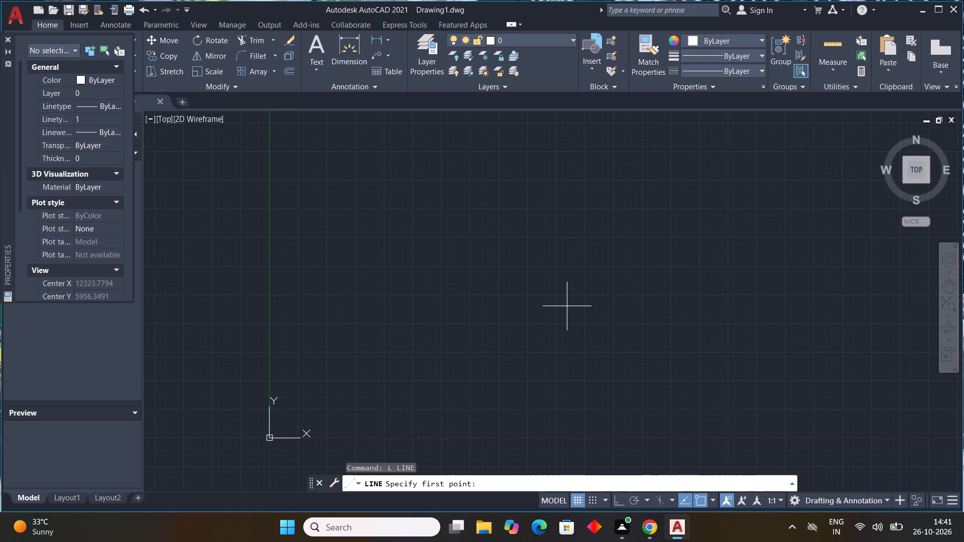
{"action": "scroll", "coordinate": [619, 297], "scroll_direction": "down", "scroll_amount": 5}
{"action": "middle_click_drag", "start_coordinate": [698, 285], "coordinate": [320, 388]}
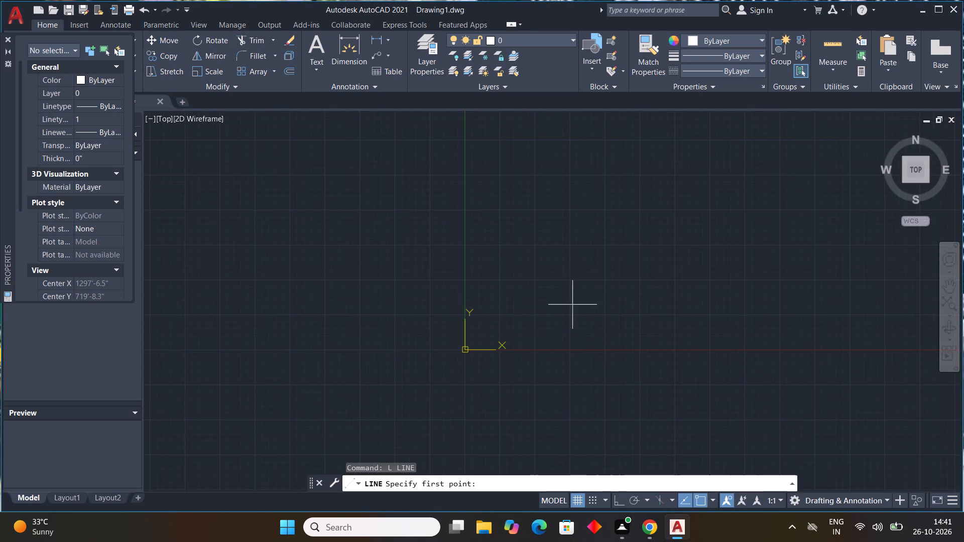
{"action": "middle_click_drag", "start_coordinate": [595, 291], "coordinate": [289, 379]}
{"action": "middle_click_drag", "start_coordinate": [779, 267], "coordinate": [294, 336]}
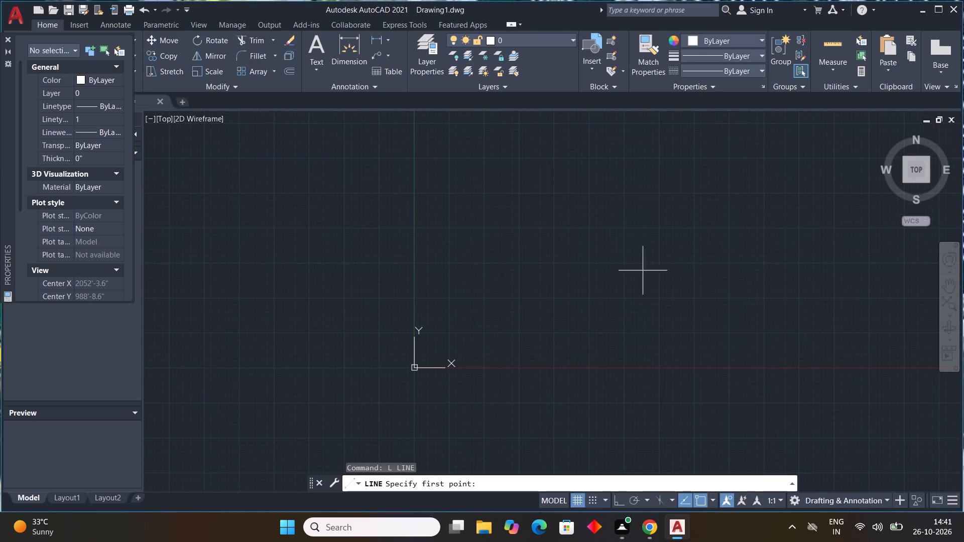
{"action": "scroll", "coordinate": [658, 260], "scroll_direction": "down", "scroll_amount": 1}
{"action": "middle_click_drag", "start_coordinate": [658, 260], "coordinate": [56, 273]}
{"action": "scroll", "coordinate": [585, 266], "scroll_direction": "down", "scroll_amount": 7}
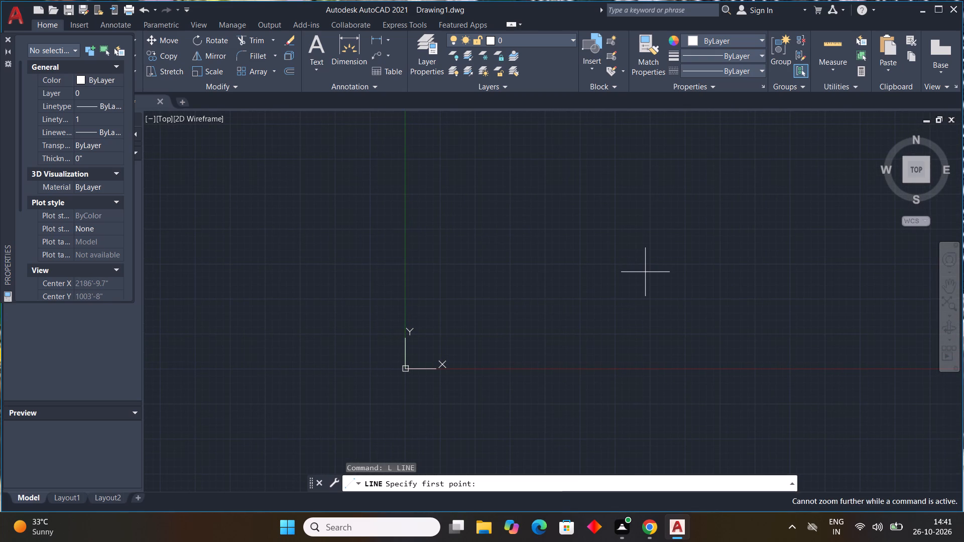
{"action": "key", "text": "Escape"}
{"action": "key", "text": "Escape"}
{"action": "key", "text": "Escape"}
Draw a 36' horizontal line towards the right in the empty drawing area, with Ortho mode turned on.
{"action": "middle_click_drag", "start_coordinate": [647, 267], "coordinate": [574, 284]}
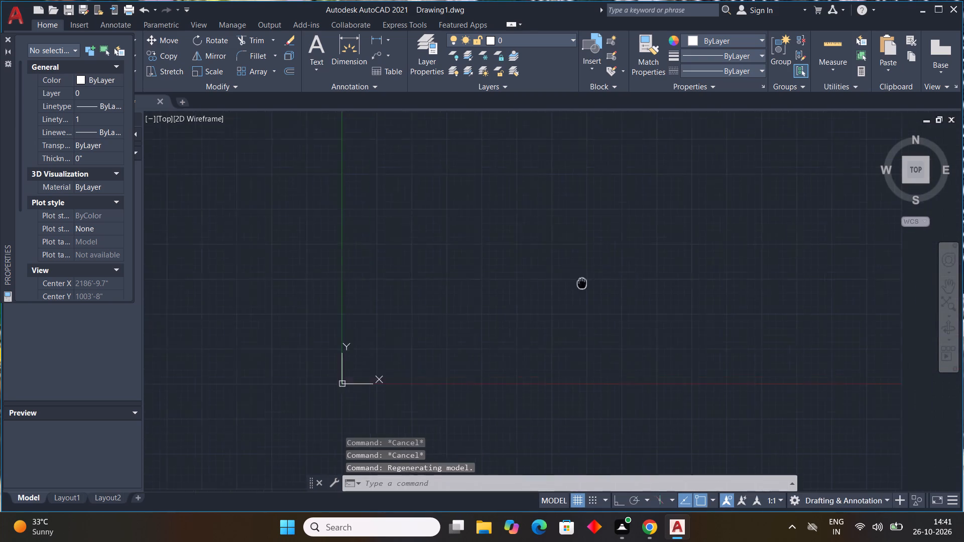
{"action": "middle_click_drag", "start_coordinate": [574, 284], "coordinate": [369, 336]}
{"action": "middle_click_drag", "start_coordinate": [749, 226], "coordinate": [660, 287]}
{"action": "key", "text": "Escape"}
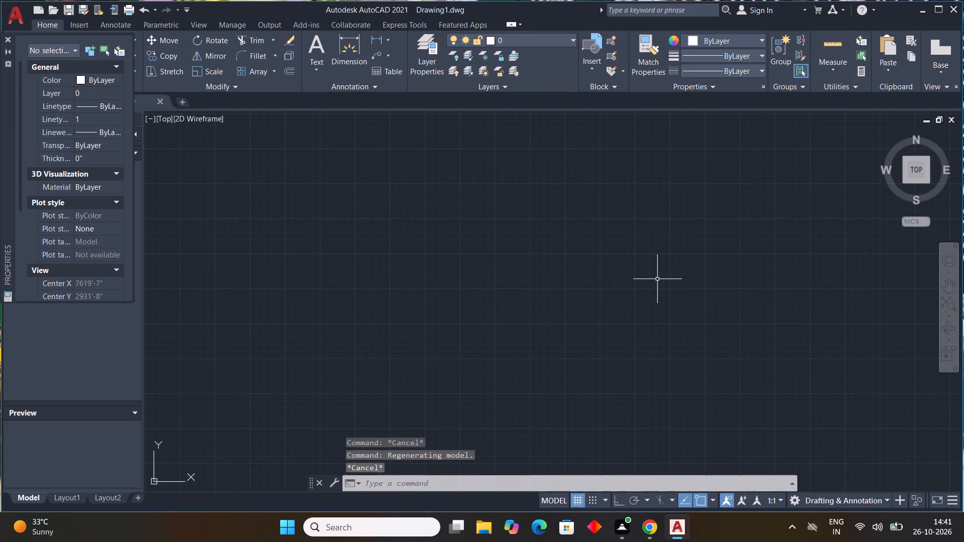
{"action": "key", "text": "Escape"}
{"action": "key", "text": "Escape"}
{"action": "type", "text": "l"}
{"action": "key", "text": "space"}
{"action": "left_click_drag", "start_coordinate": [341, 289], "coordinate": [348, 288]}
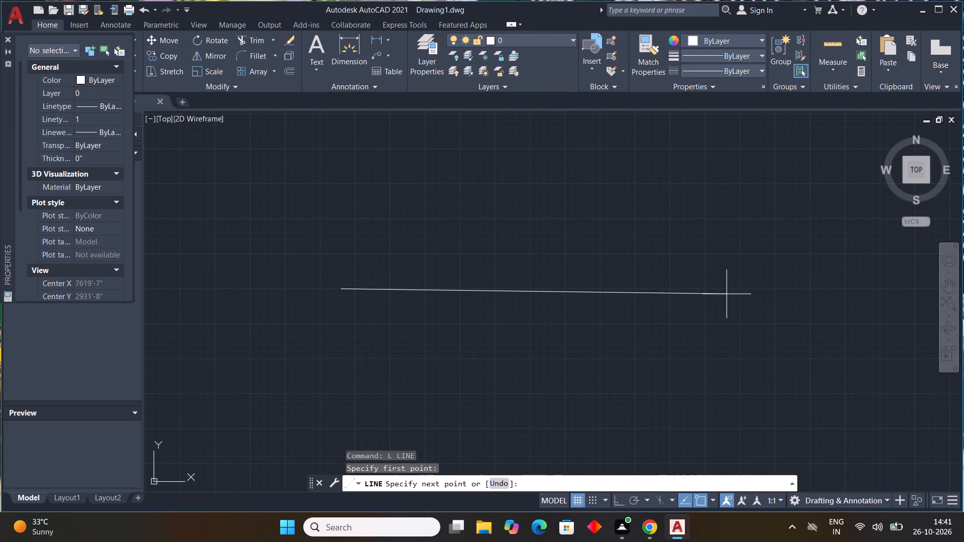
{"action": "key", "text": "F8"}
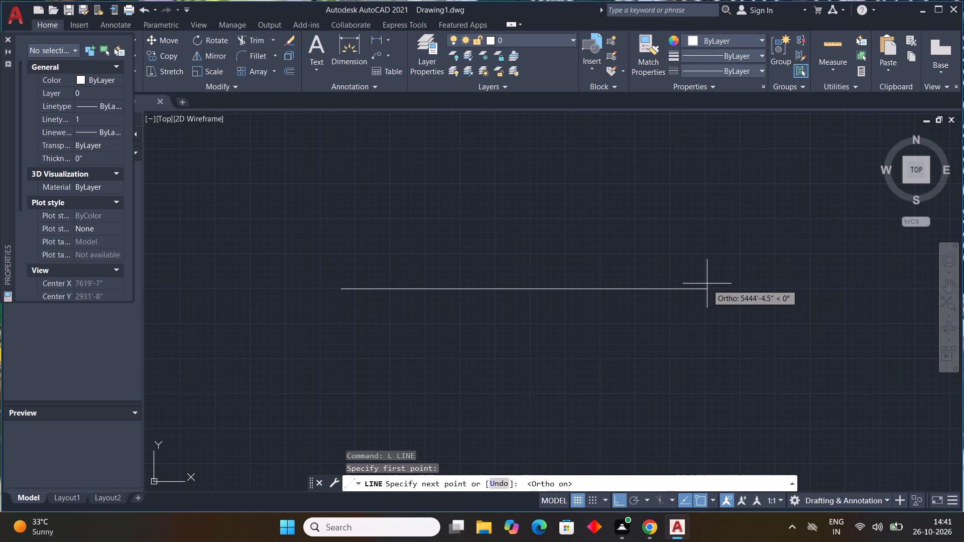
{"action": "type", "text": "36'"}
{"action": "key", "text": "Return"}
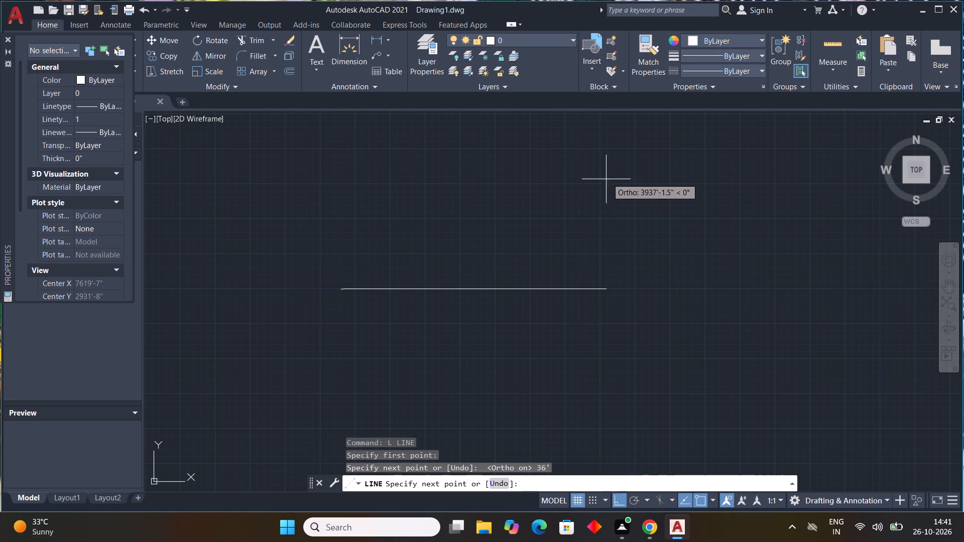
Continue the line with a 48' vertical segment upward from the right end of the 36' line.
{"action": "scroll", "coordinate": [345, 289], "scroll_direction": "up", "scroll_amount": 5}
{"action": "middle_click_drag", "start_coordinate": [351, 284], "coordinate": [517, 272]}
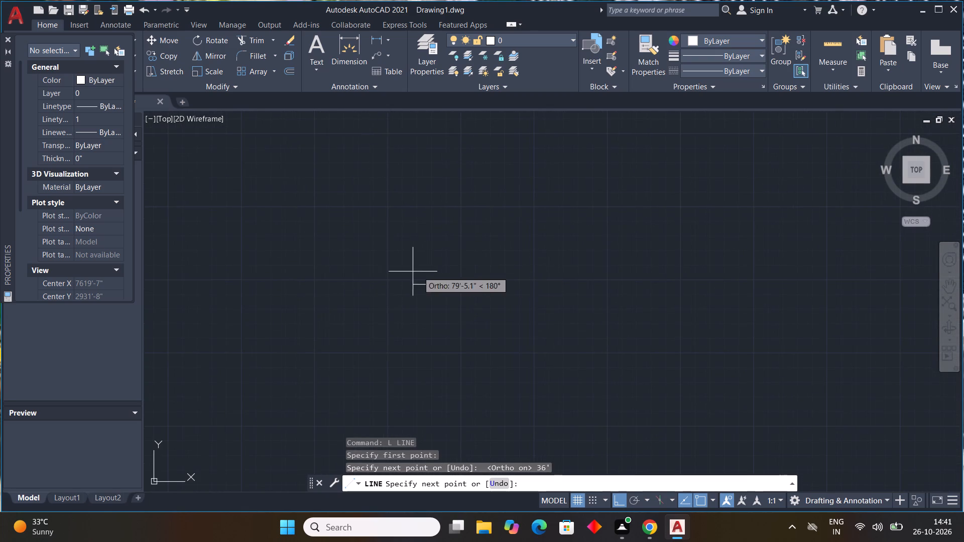
{"action": "scroll", "coordinate": [476, 279], "scroll_direction": "up", "scroll_amount": 4}
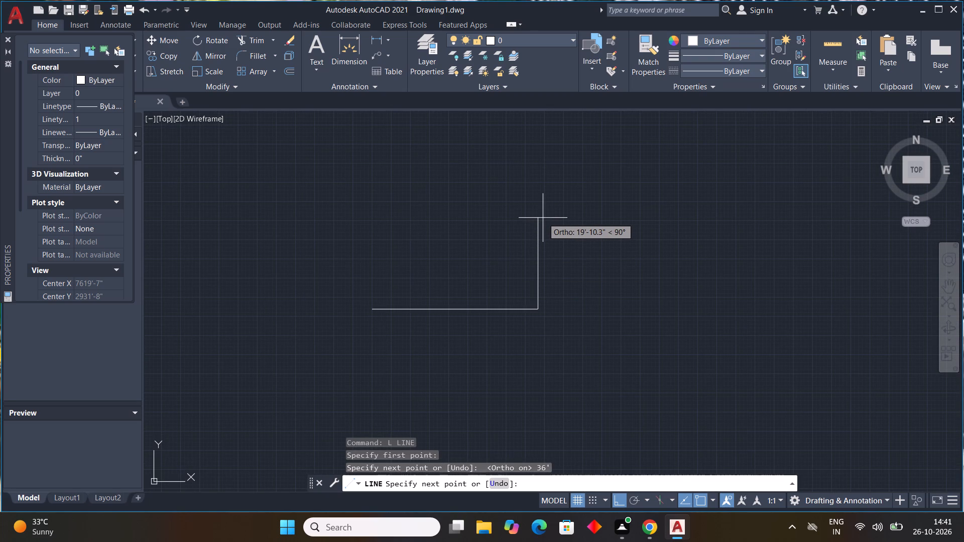
{"action": "type", "text": "48'"}
{"action": "key", "text": "Return"}
Continue the line with a 36' horizontal segment leftward from the top of the 48' side.
{"action": "key", "text": "backslash"}
{"action": "scroll", "coordinate": [543, 218], "scroll_direction": "down", "scroll_amount": 4}
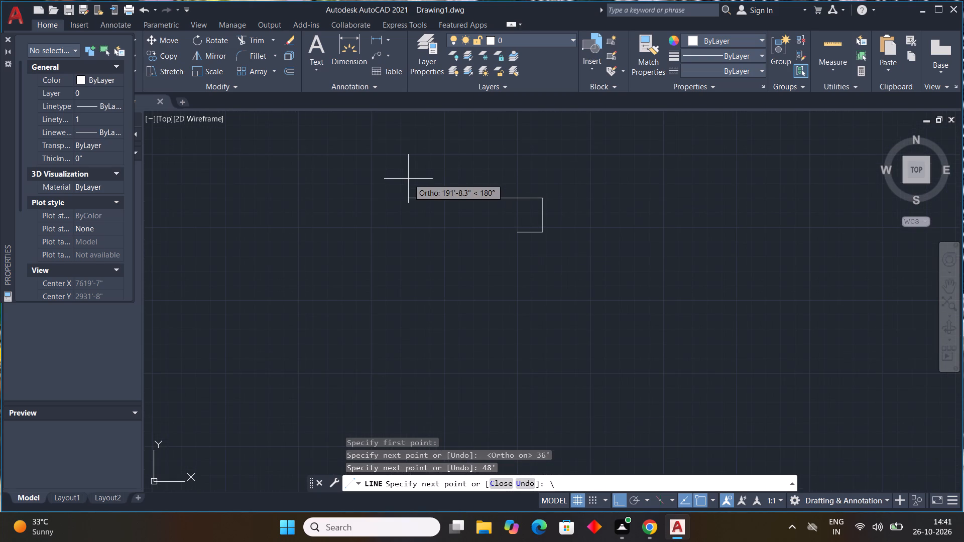
{"action": "key", "text": "3"}
{"action": "type", "text": "6'"}
{"action": "key", "text": "Return"}
{"action": "scroll", "coordinate": [511, 221], "scroll_direction": "up", "scroll_amount": 3}
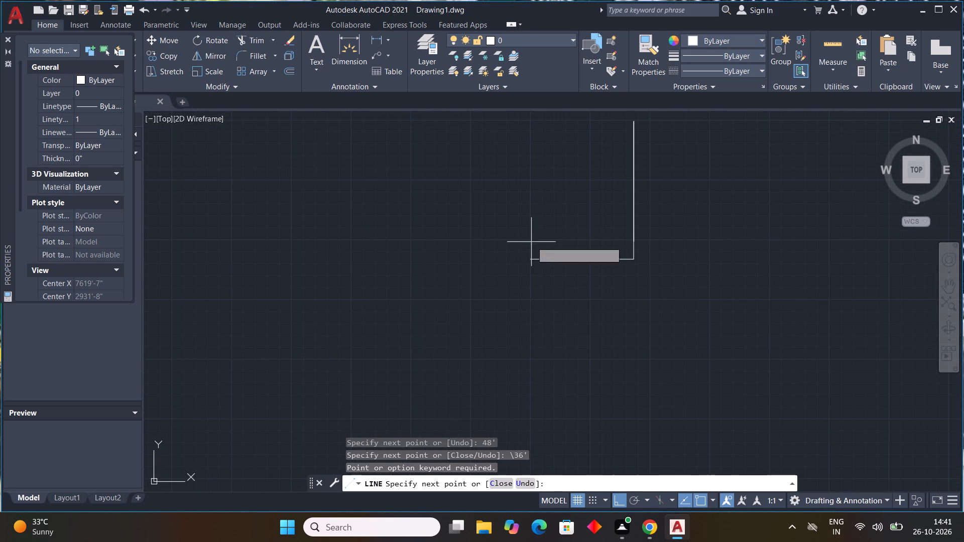
{"action": "scroll", "coordinate": [524, 247], "scroll_direction": "down", "scroll_amount": 1}
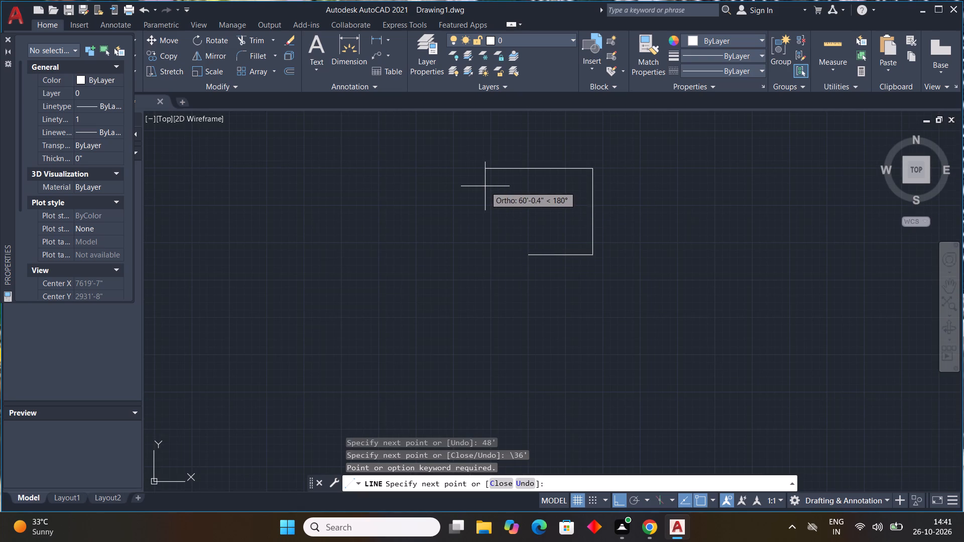
{"action": "scroll", "coordinate": [588, 225], "scroll_direction": "up", "scroll_amount": 1}
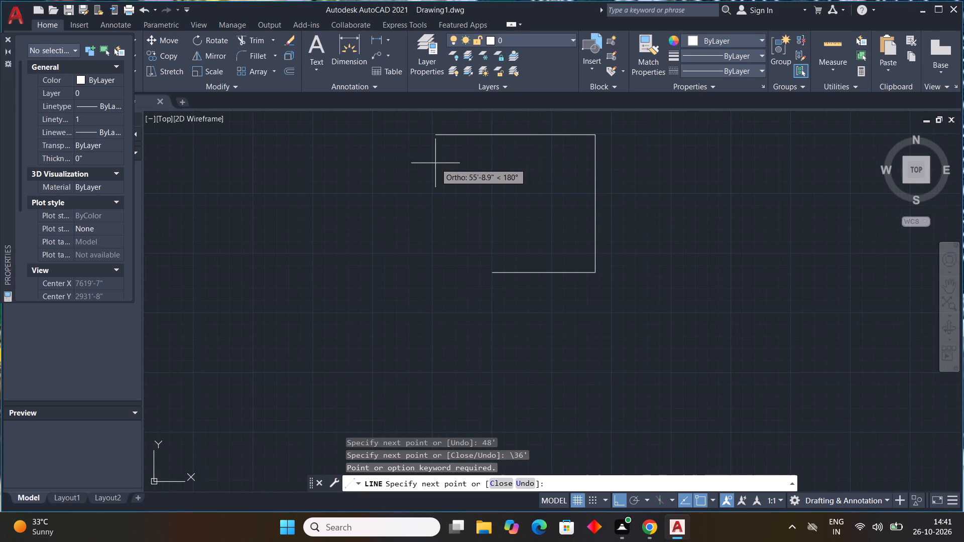
{"action": "key", "text": "3"}
{"action": "key", "text": "6"}
{"action": "key", "text": "apostrophe"}
{"action": "key", "text": "Return"}
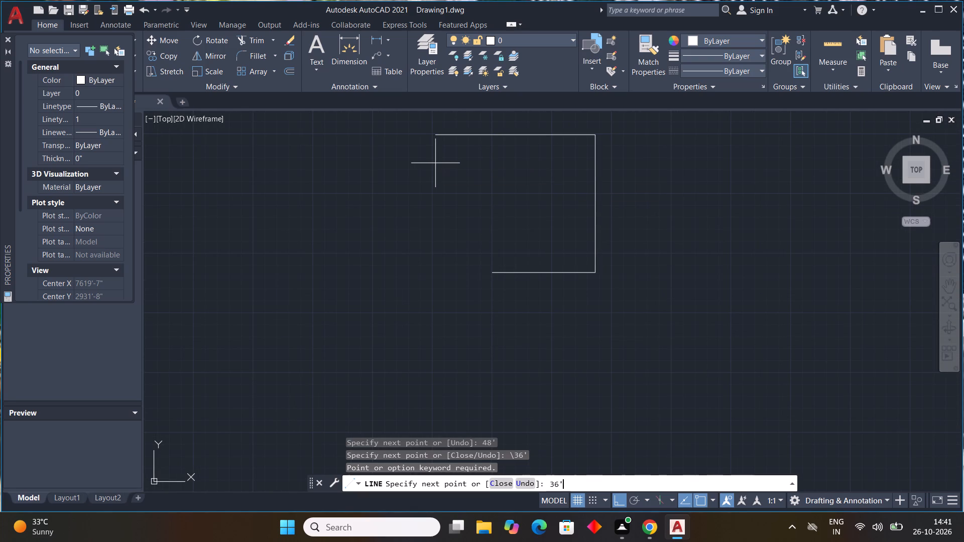
Close the rectangular outline at the start point of the bottom line and end the Line command.
{"action": "left_click", "coordinate": [490, 274]}
{"action": "key", "text": "Escape"}
{"action": "key", "text": "Escape"}
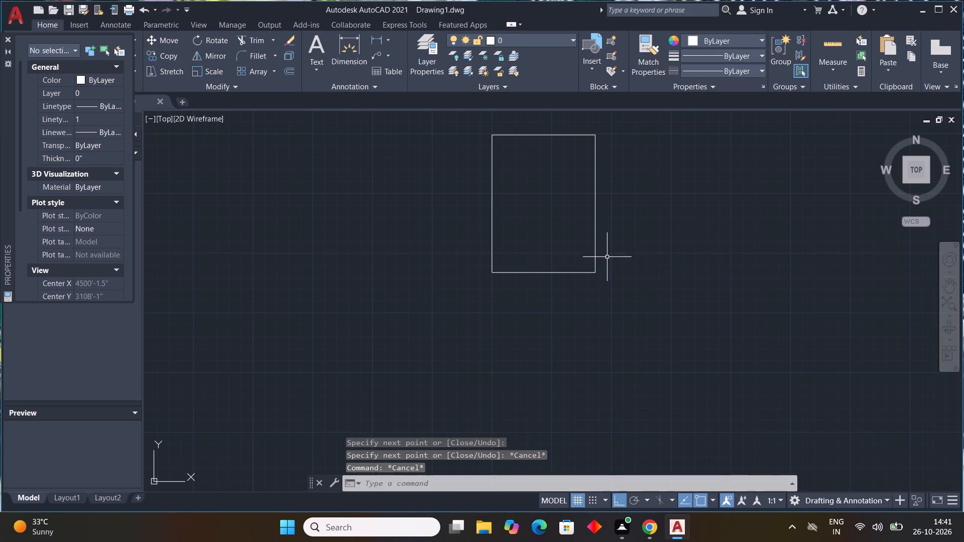
{"action": "key", "text": "Escape"}
{"action": "key", "text": "Escape"}
{"action": "key", "text": "Escape"}
{"action": "key", "text": "Escape"}
Offset the top line of the rectangle 2'9" inward.
{"action": "middle_click_drag", "start_coordinate": [571, 229], "coordinate": [560, 284]}
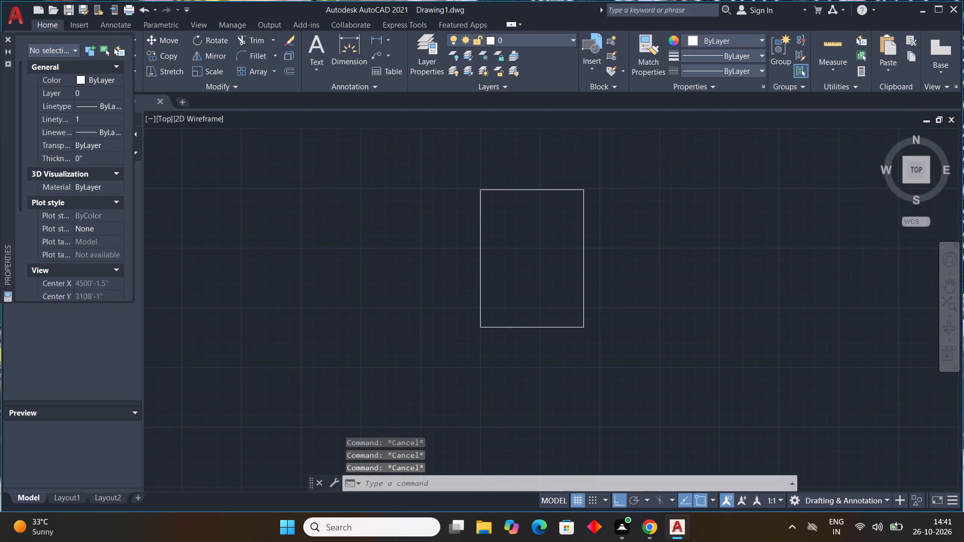
{"action": "scroll", "coordinate": [523, 230], "scroll_direction": "up", "scroll_amount": 3}
{"action": "scroll", "coordinate": [523, 230], "scroll_direction": "down", "scroll_amount": 2}
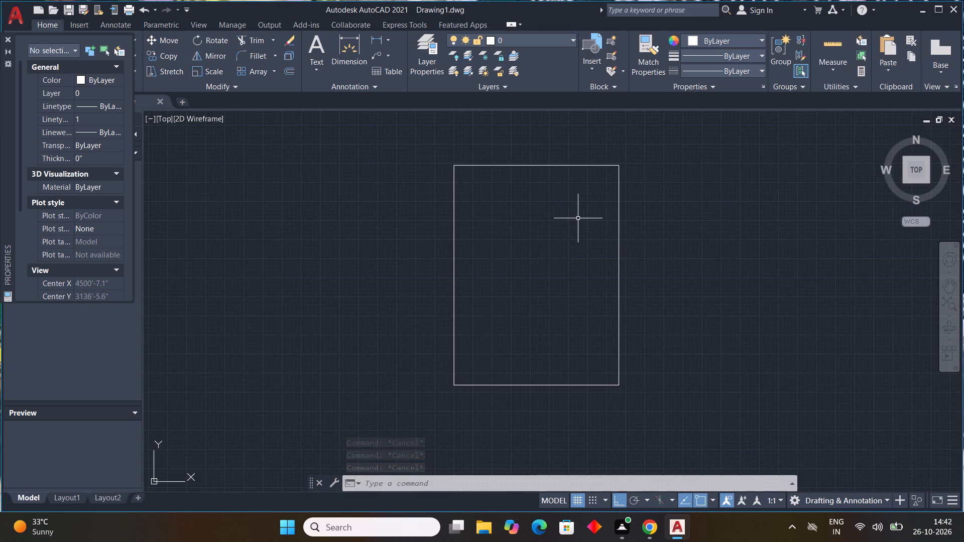
{"action": "scroll", "coordinate": [578, 218], "scroll_direction": "up", "scroll_amount": 1}
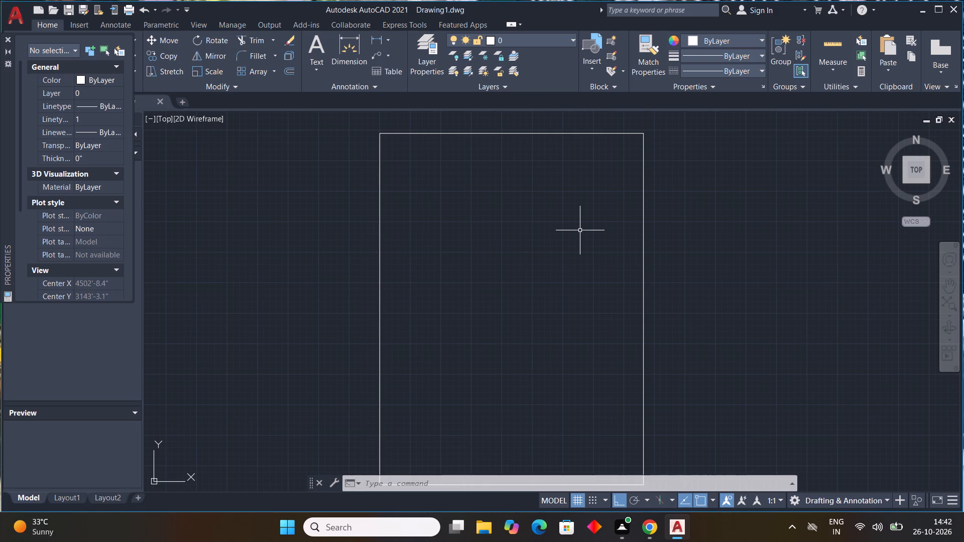
{"action": "type", "text": "off"}
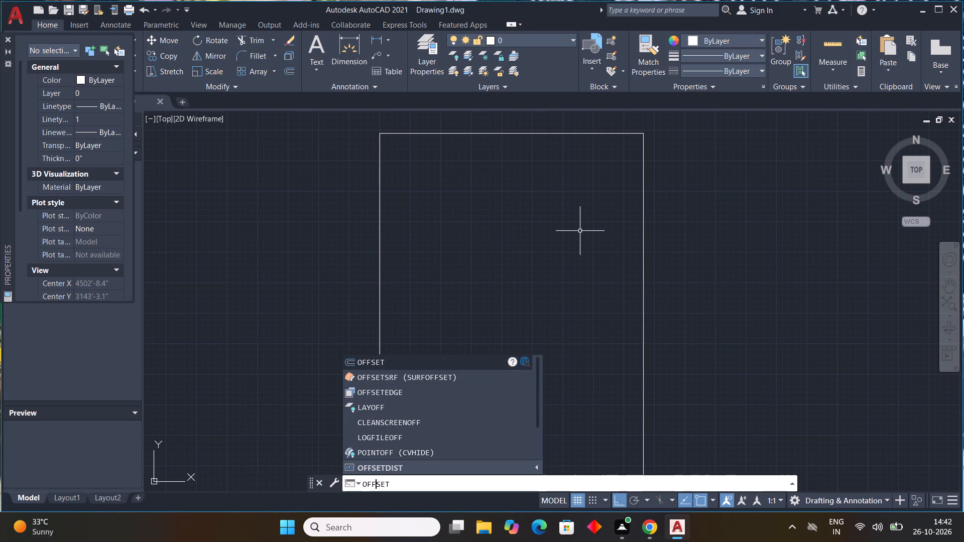
{"action": "key", "text": "space"}
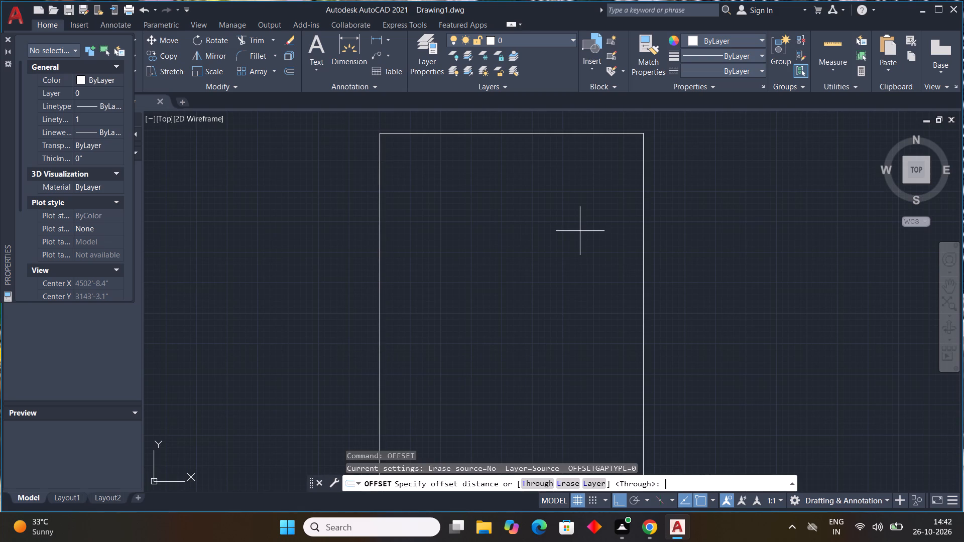
{"action": "type", "text": "2'9\""}
{"action": "key", "text": "Return"}
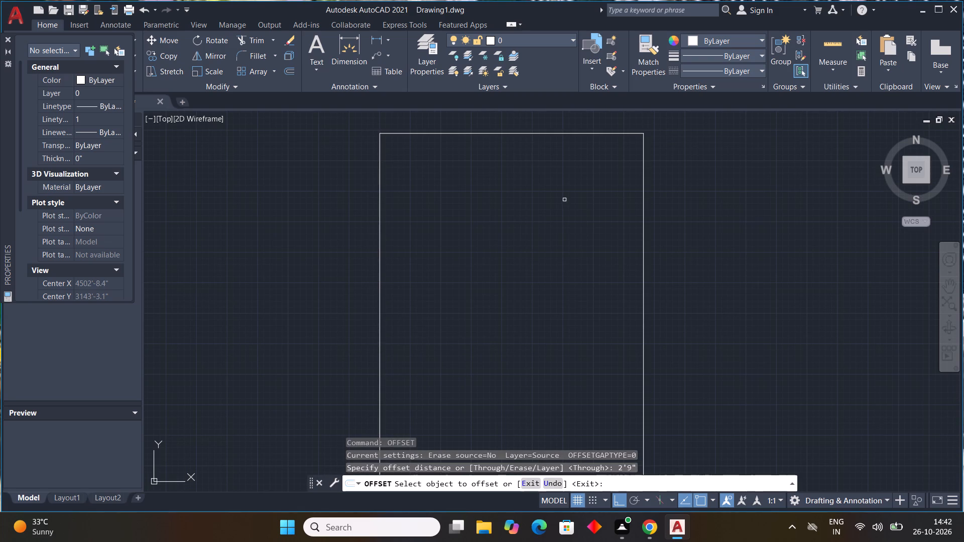
{"action": "left_click_drag", "start_coordinate": [486, 133], "coordinate": [492, 155]}
{"action": "left_click", "coordinate": [520, 261]}
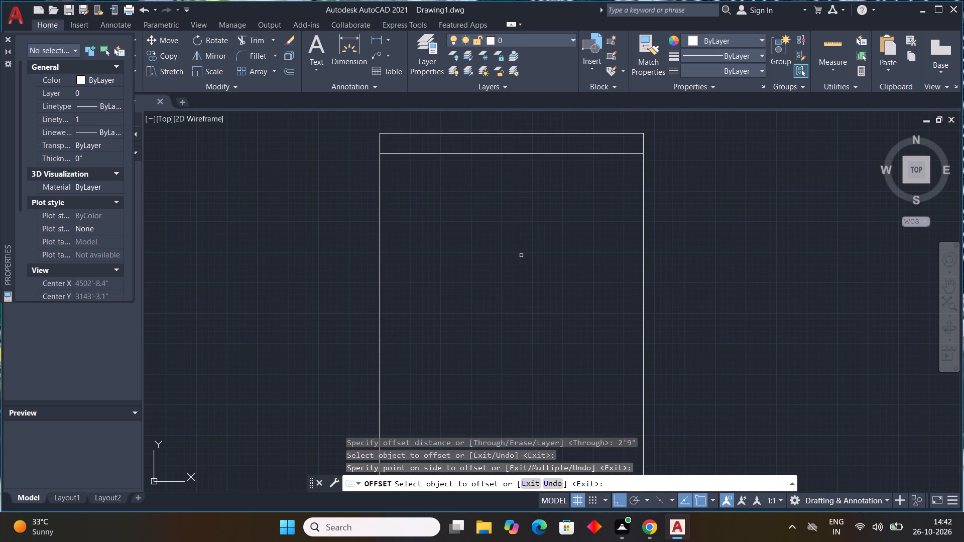
{"action": "key", "text": "Escape"}
{"action": "key", "text": "Escape"}
Offset the left line of the rectangle inward by the same 2'9" distance.
{"action": "key", "text": "space"}
{"action": "key", "text": "space"}
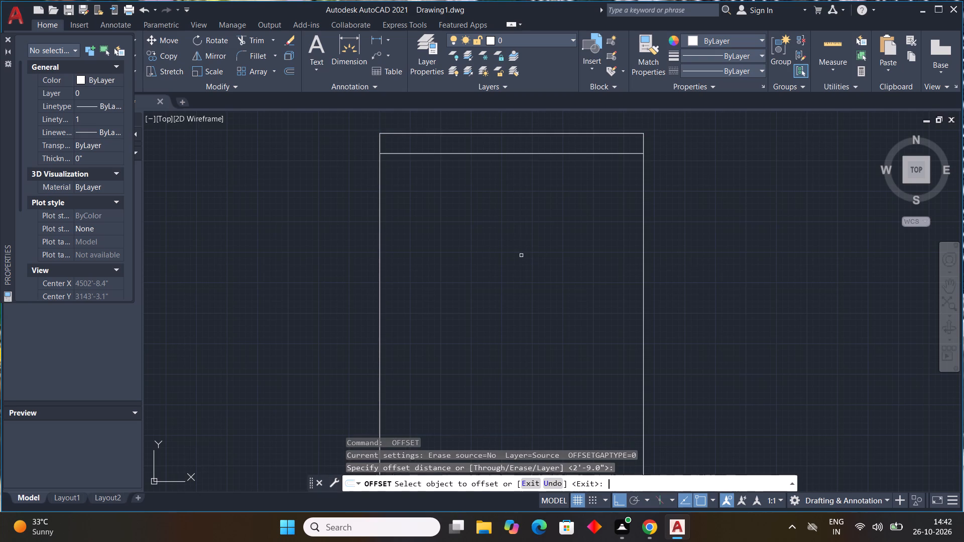
{"action": "left_click", "coordinate": [381, 219]}
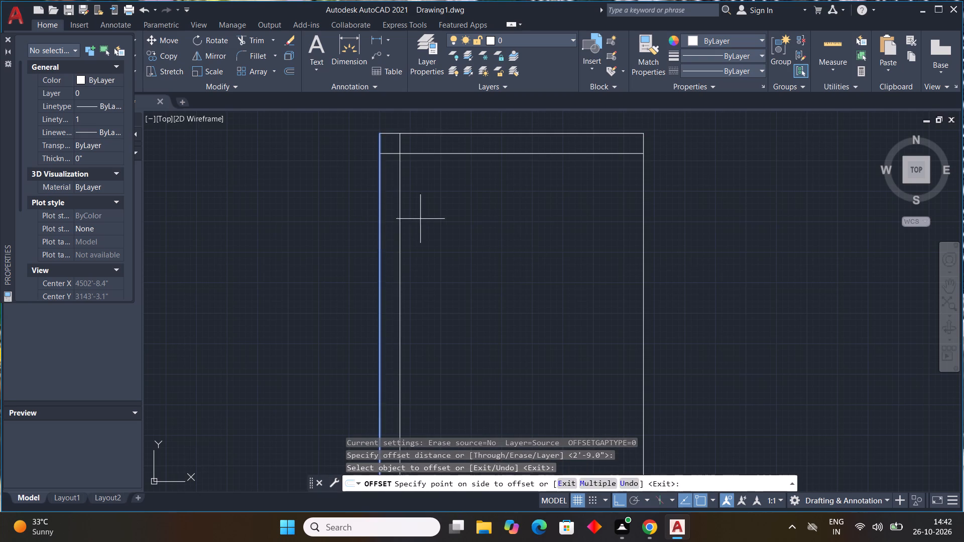
{"action": "left_click", "coordinate": [434, 219]}
{"action": "key", "text": "Escape"}
{"action": "key", "text": "Escape"}
{"action": "key", "text": "Escape"}
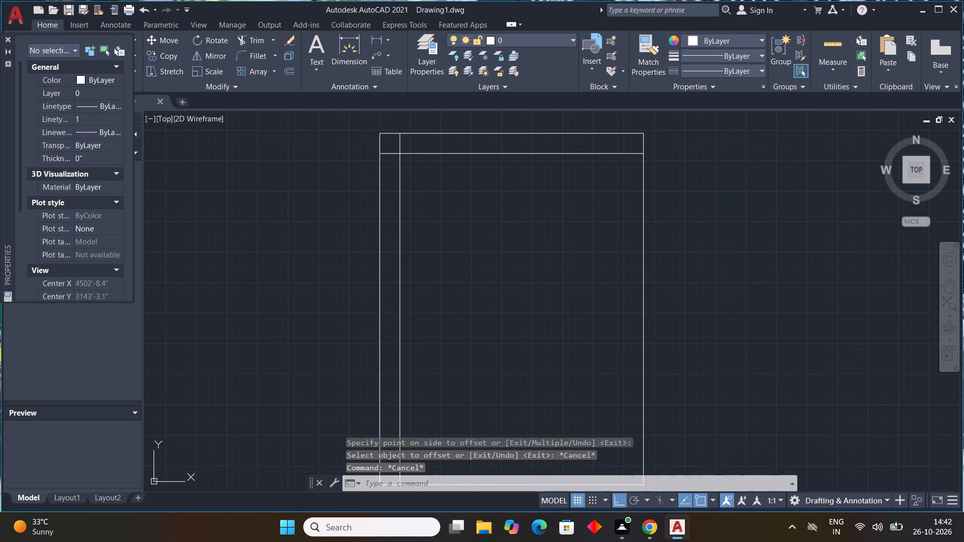
{"action": "key", "text": "Escape"}
{"action": "key", "text": "Escape"}
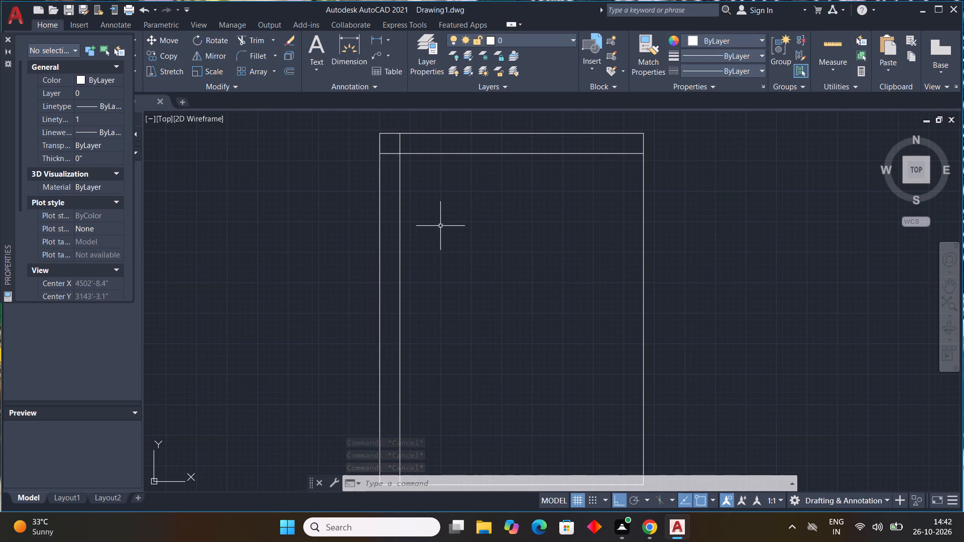
{"action": "key", "text": "Escape"}
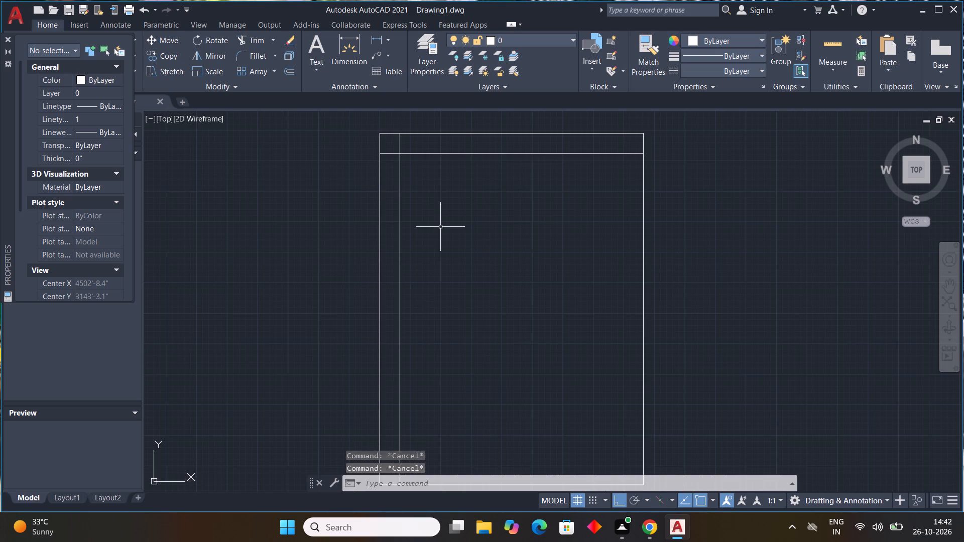
Offset the right line of the rectangle 3' inward.
{"action": "type", "text": "off 3'"}
{"action": "key", "text": "Return"}
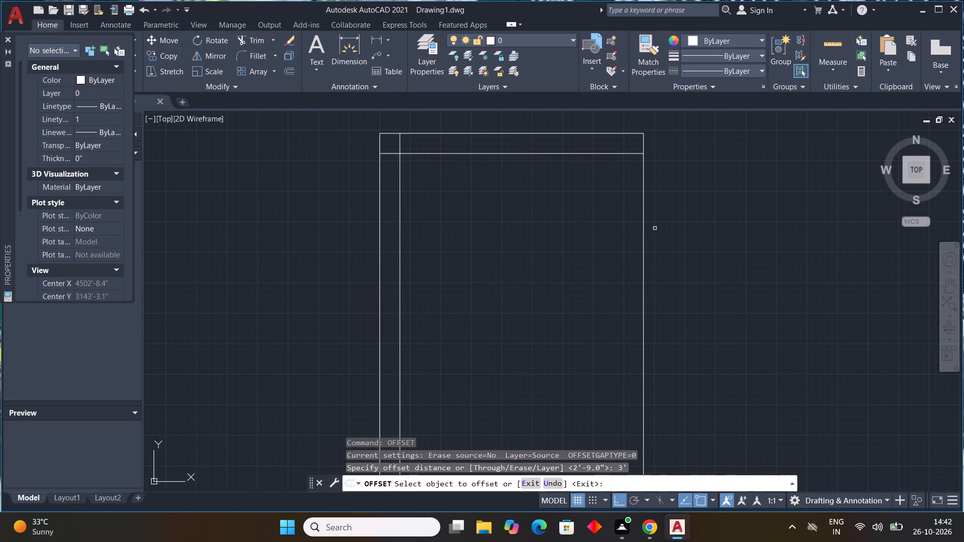
{"action": "left_click_drag", "start_coordinate": [643, 217], "coordinate": [525, 204]}
{"action": "left_click", "coordinate": [506, 204]}
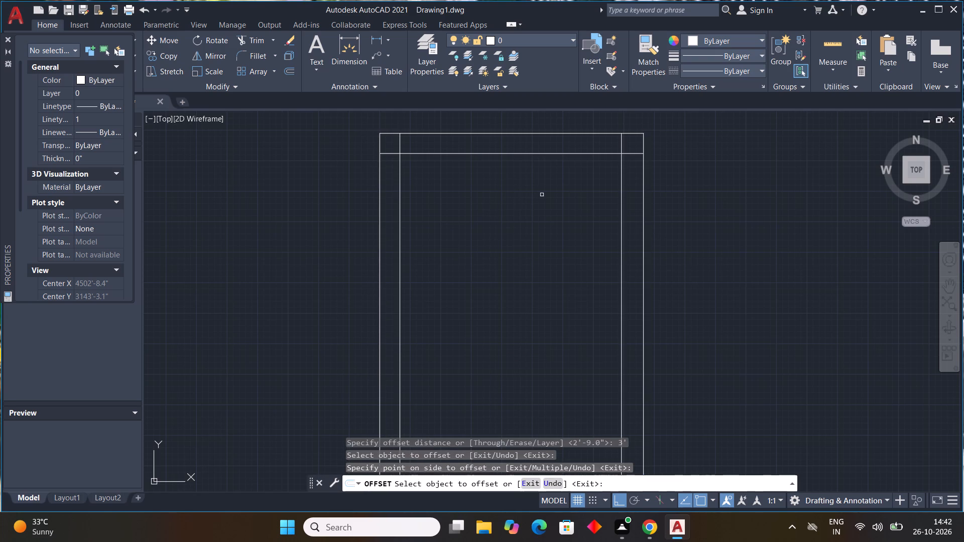
{"action": "key", "text": "Escape"}
{"action": "key", "text": "Escape"}
{"action": "key", "text": "Escape"}
{"action": "key", "text": "Escape"}
{"action": "key", "text": "Escape"}
{"action": "key", "text": "Escape"}
{"action": "key", "text": "Escape"}
{"action": "key", "text": "Escape"}
{"action": "key", "text": "Escape"}
{"action": "key", "text": "Escape"}
{"action": "key", "text": "Escape"}
{"action": "key", "text": "Escape"}
{"action": "key", "text": "Escape"}
{"action": "key", "text": "Escape"}
{"action": "key", "text": "Escape"}
{"action": "key", "text": "Escape"}
{"action": "key", "text": "Escape"}
{"action": "key", "text": "Escape"}
{"action": "key", "text": "Escape"}
{"action": "key", "text": "Escape"}
{"action": "key", "text": "Escape"}
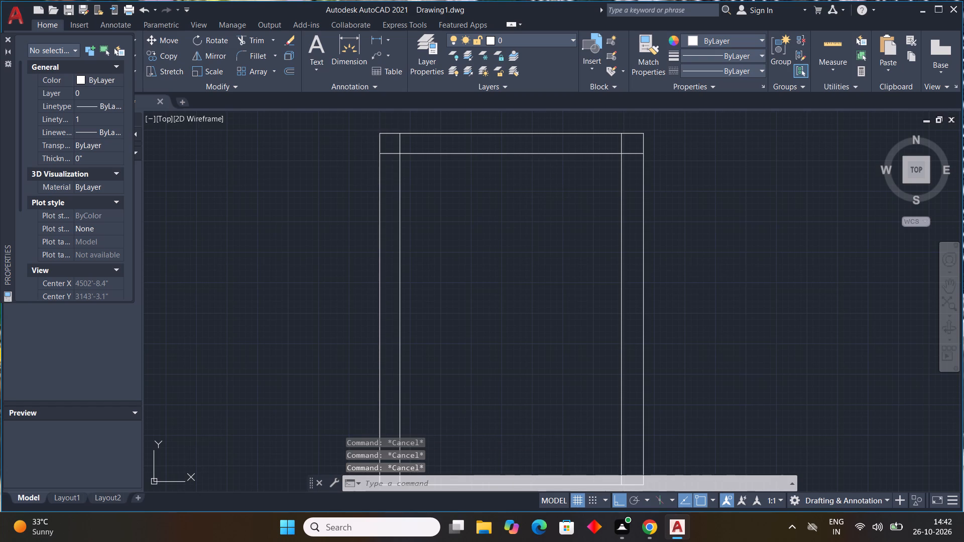
Trim the overlapping ends of the offset lines at the inner outline's top-left and top-right corners.
{"action": "type", "text": "tr"}
{"action": "key", "text": "space"}
{"action": "scroll", "coordinate": [390, 146], "scroll_direction": "down", "scroll_amount": 1}
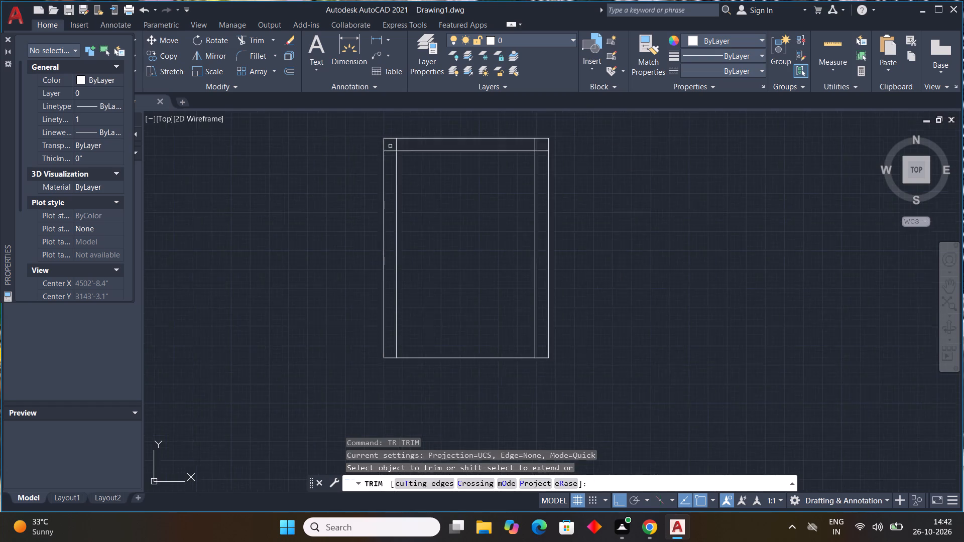
{"action": "scroll", "coordinate": [390, 146], "scroll_direction": "up", "scroll_amount": 2}
{"action": "left_click_drag", "start_coordinate": [392, 162], "coordinate": [416, 142]}
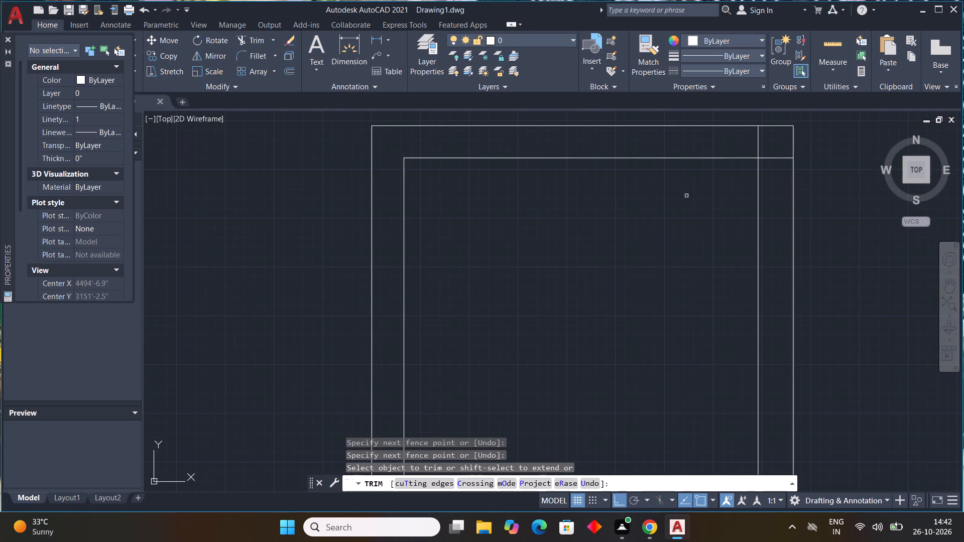
{"action": "left_click_drag", "start_coordinate": [774, 171], "coordinate": [726, 142]}
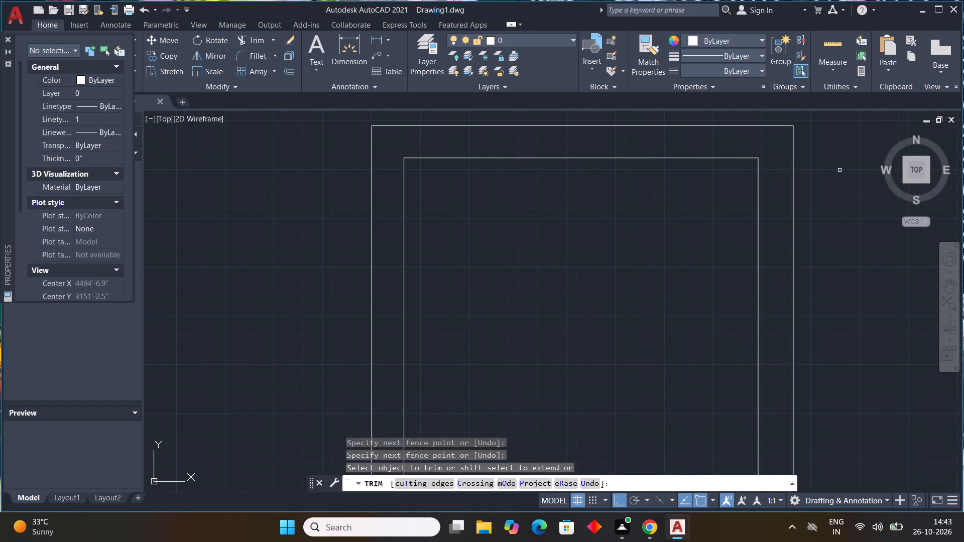
{"action": "scroll", "coordinate": [832, 173], "scroll_direction": "down", "scroll_amount": 3}
{"action": "middle_click_drag", "start_coordinate": [837, 186], "coordinate": [726, 161]}
{"action": "middle_click", "coordinate": [726, 161]}
{"action": "middle_click", "coordinate": [726, 161]}
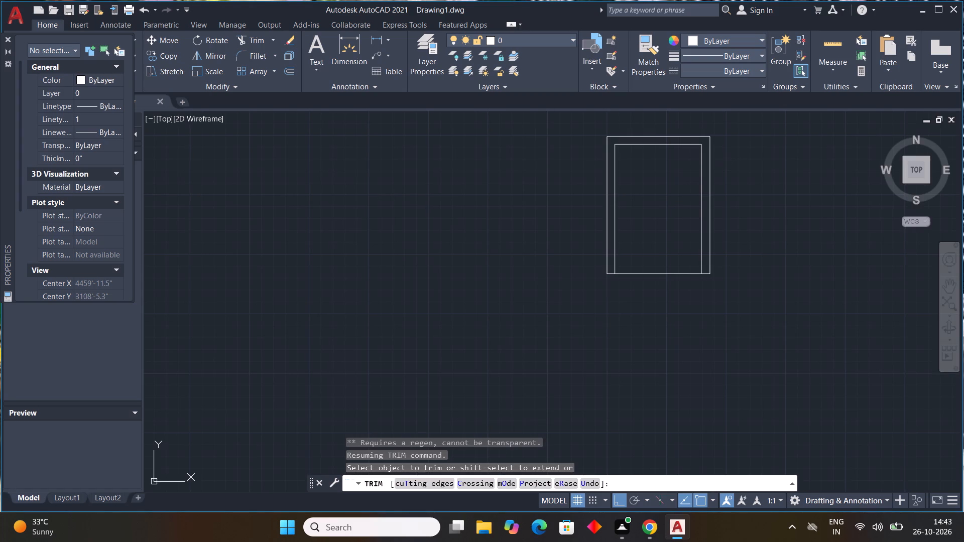
{"action": "key", "text": "Escape"}
{"action": "key", "text": "Escape"}
{"action": "key", "text": "Escape"}
{"action": "key", "text": "Escape"}
{"action": "key", "text": "Escape"}
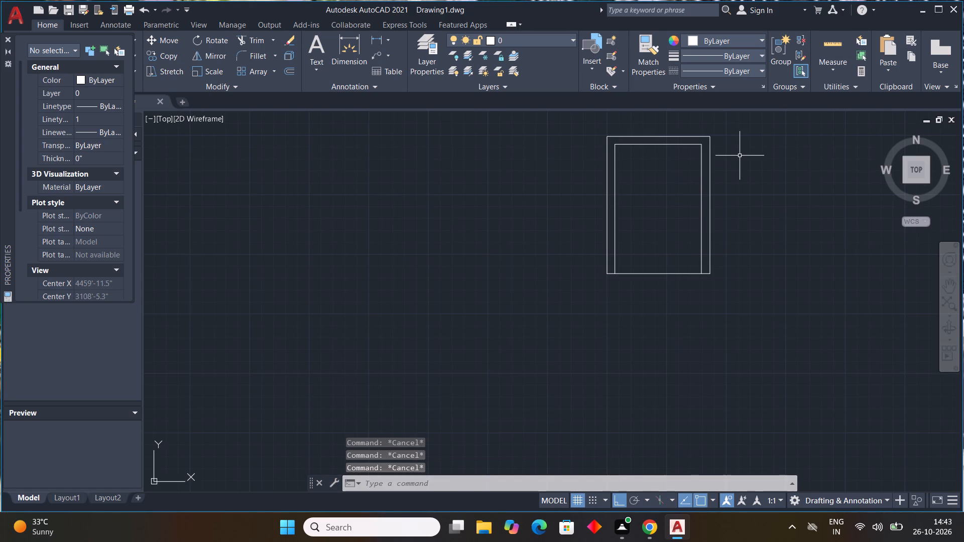
{"action": "key", "text": "Escape"}
Offset the inner outline's top, right and left lines 9" inward to form the wall thickness.
{"action": "type", "text": "off"}
{"action": "key", "text": "space"}
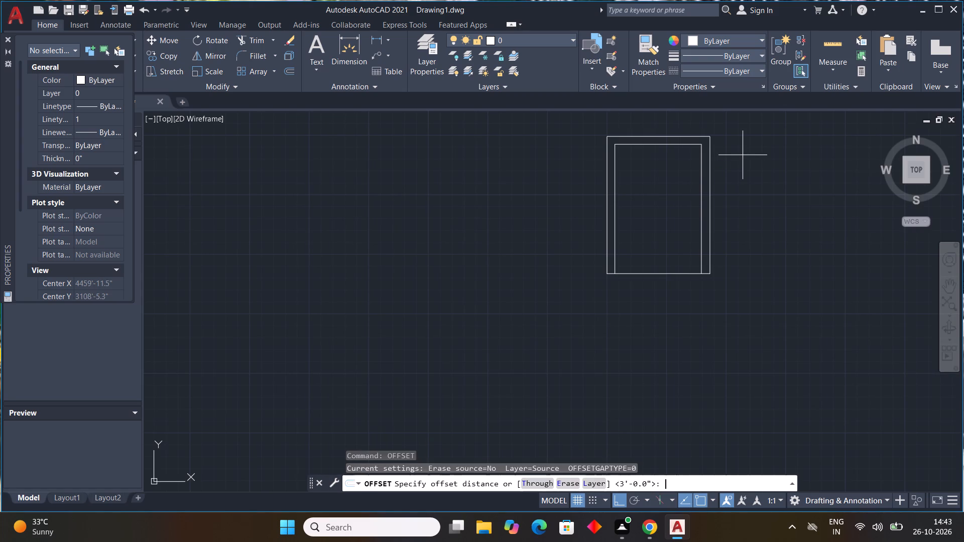
{"action": "type", "text": "9\""}
{"action": "key", "text": "Return"}
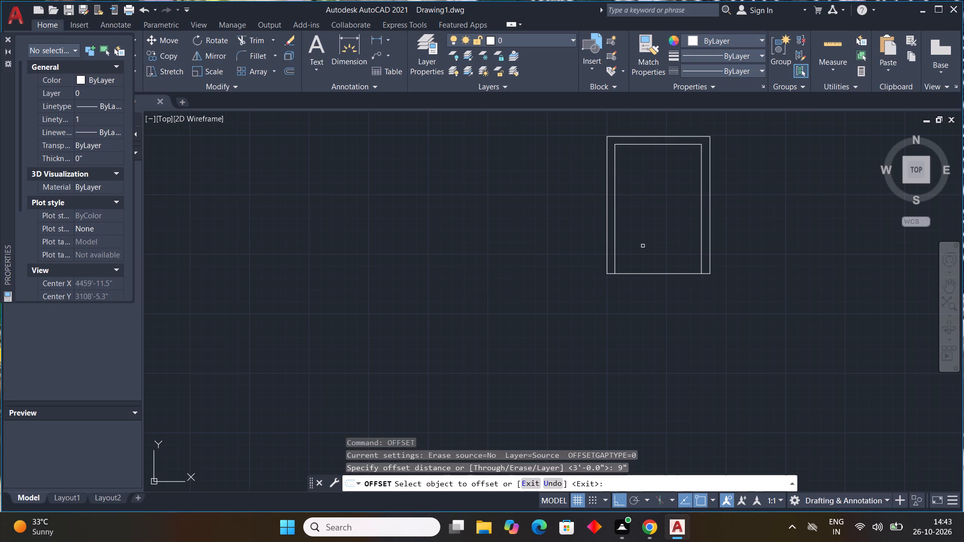
{"action": "scroll", "coordinate": [697, 143], "scroll_direction": "up", "scroll_amount": 4}
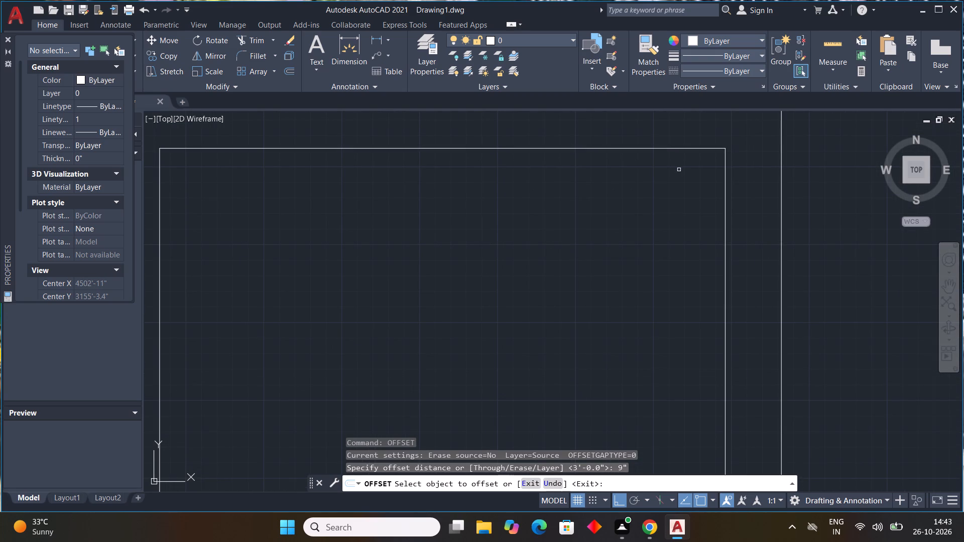
{"action": "scroll", "coordinate": [658, 163], "scroll_direction": "down", "scroll_amount": 3}
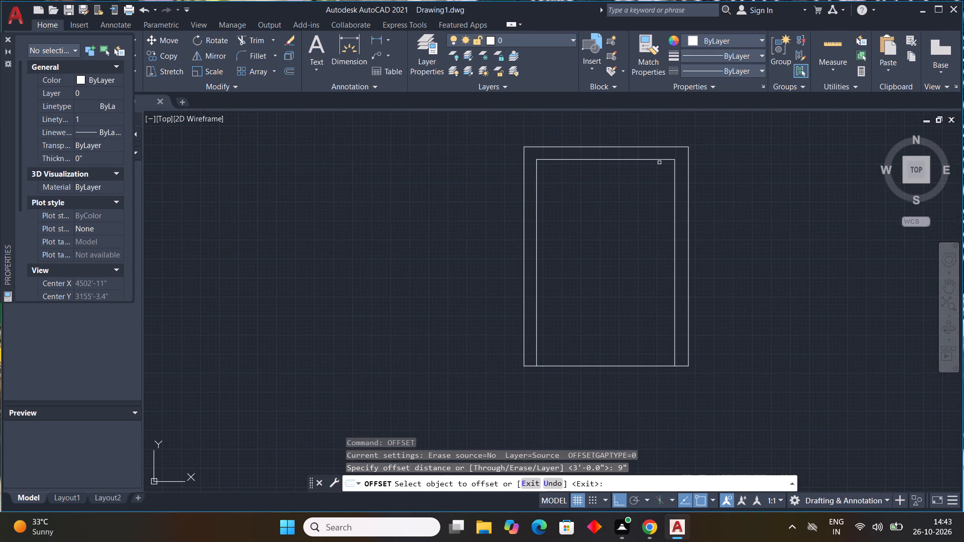
{"action": "scroll", "coordinate": [641, 153], "scroll_direction": "up", "scroll_amount": 3}
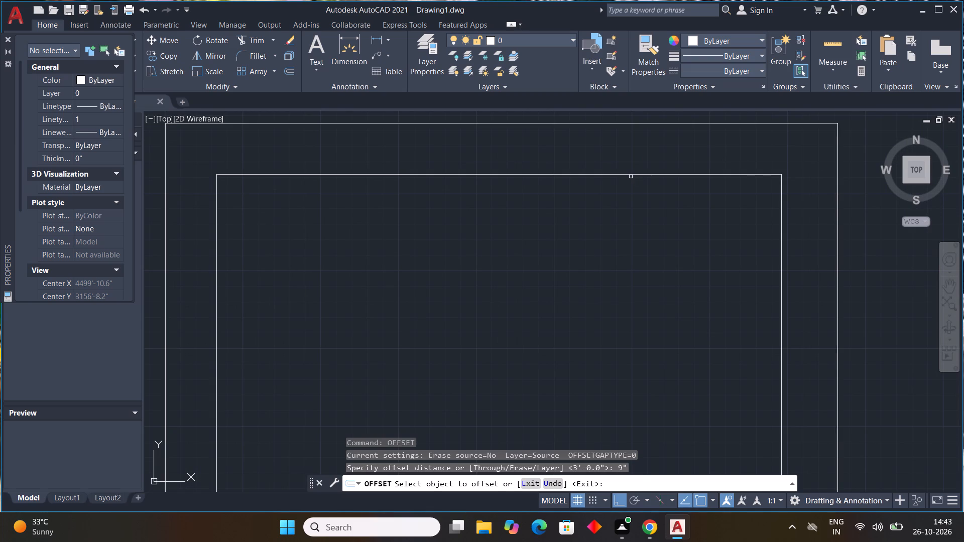
{"action": "left_click", "coordinate": [631, 175]}
{"action": "left_click", "coordinate": [630, 200]}
{"action": "scroll", "coordinate": [654, 211], "scroll_direction": "down", "scroll_amount": 2}
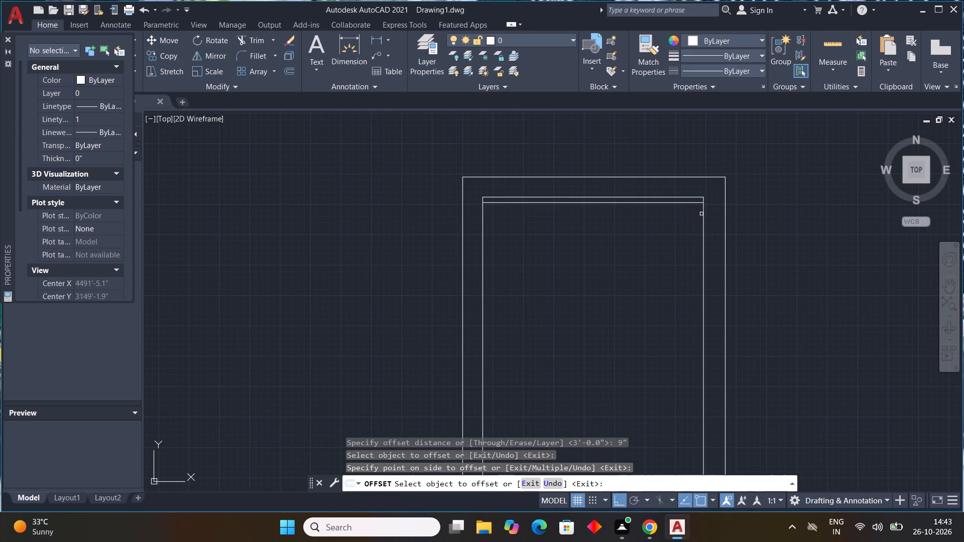
{"action": "left_click_drag", "start_coordinate": [702, 214], "coordinate": [686, 213]}
{"action": "left_click", "coordinate": [641, 211]}
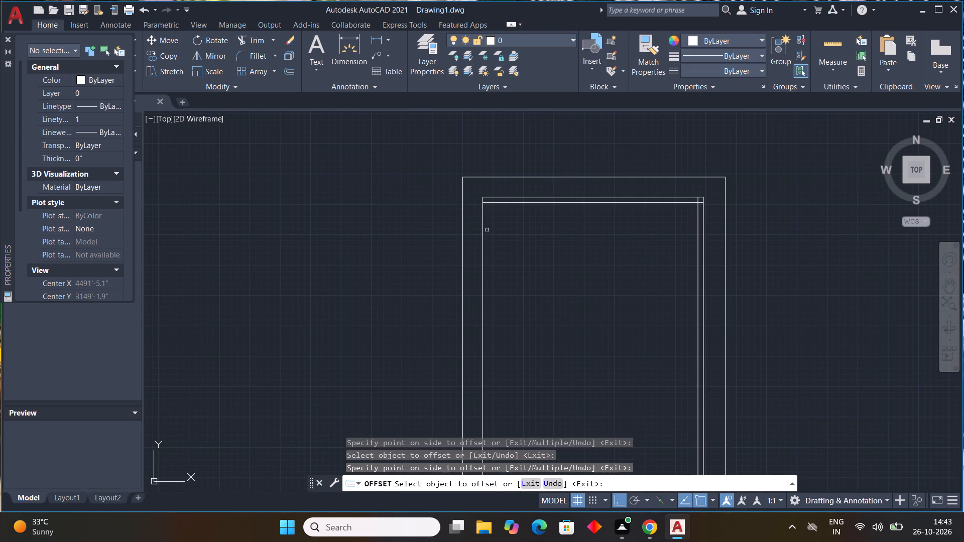
{"action": "left_click_drag", "start_coordinate": [484, 229], "coordinate": [518, 235]}
{"action": "left_click", "coordinate": [531, 237]}
{"action": "key", "text": "Escape"}
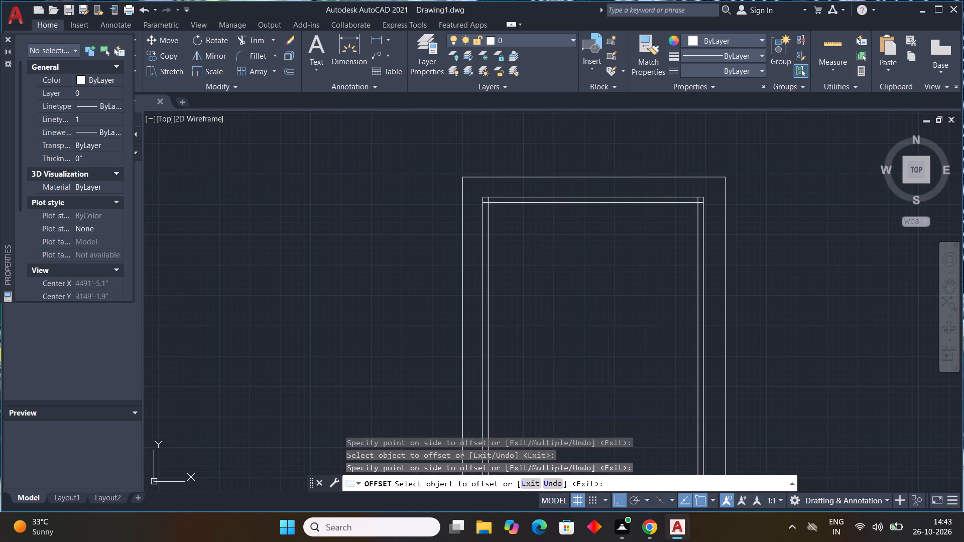
Trim the overlapping ends of the inner wall lines at the top-left and top-right corners of the building outline.
{"action": "key", "text": "Escape"}
{"action": "key", "text": "Escape"}
{"action": "key", "text": "Escape"}
{"action": "key", "text": "Escape"}
{"action": "key", "text": "Escape"}
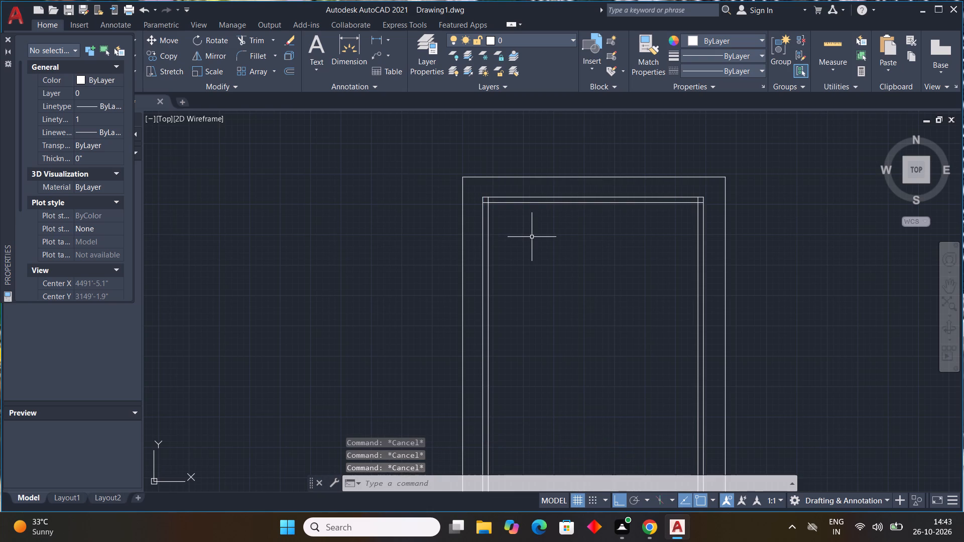
{"action": "type", "text": "tr"}
{"action": "key", "text": "space"}
{"action": "scroll", "coordinate": [482, 197], "scroll_direction": "up", "scroll_amount": 3}
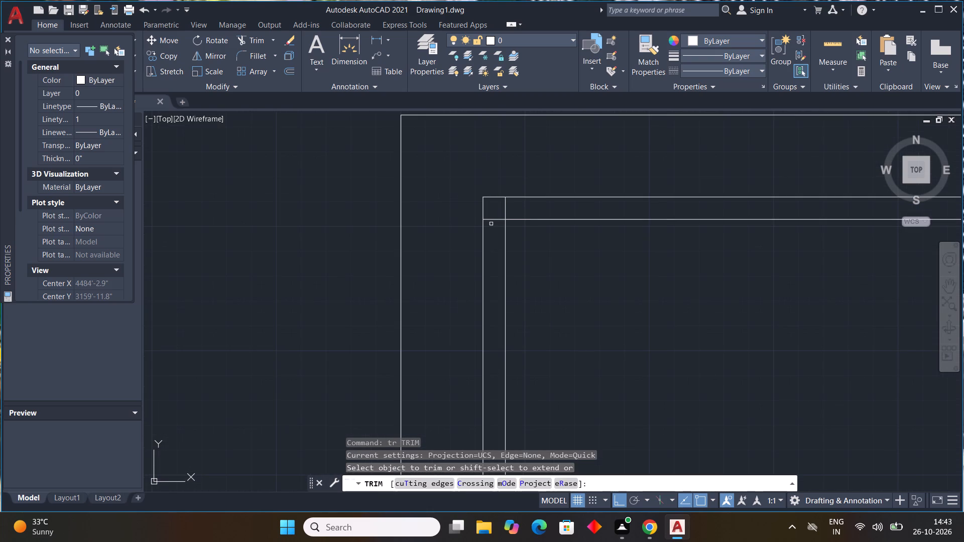
{"action": "left_click_drag", "start_coordinate": [491, 224], "coordinate": [514, 208]}
{"action": "scroll", "coordinate": [516, 207], "scroll_direction": "down", "scroll_amount": 3}
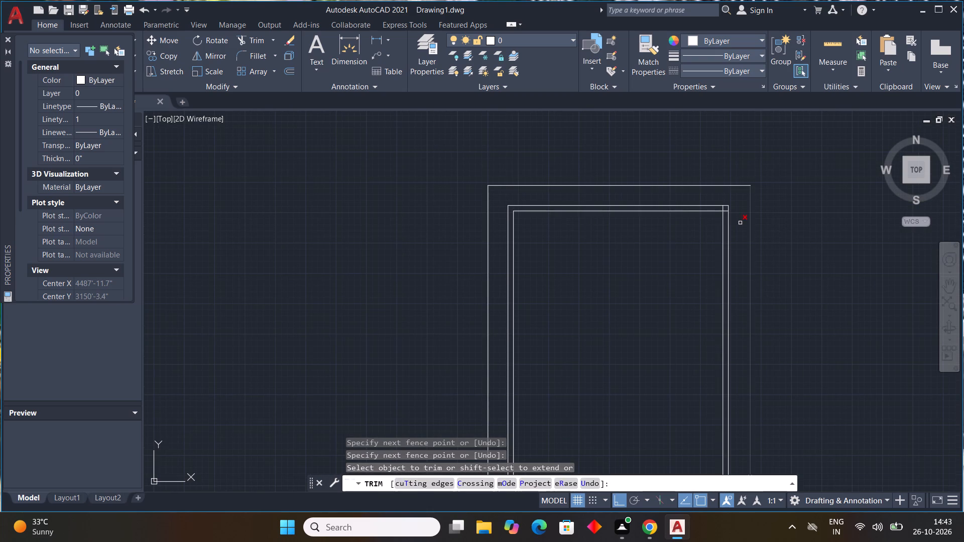
{"action": "scroll", "coordinate": [730, 219], "scroll_direction": "up", "scroll_amount": 3}
{"action": "left_click_drag", "start_coordinate": [715, 193], "coordinate": [705, 178]}
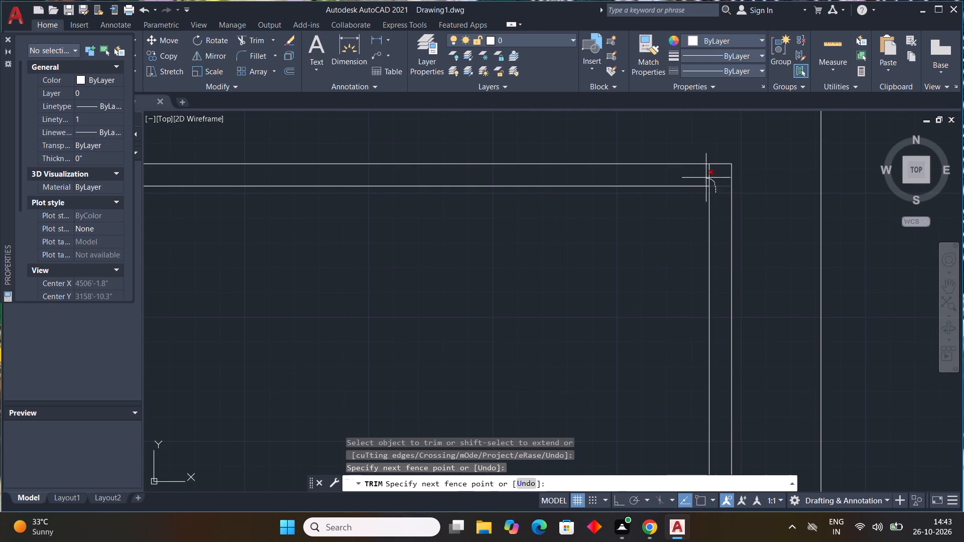
{"action": "left_click_drag", "start_coordinate": [705, 178], "coordinate": [691, 175]}
{"action": "key", "text": "Escape"}
{"action": "key", "text": "Escape"}
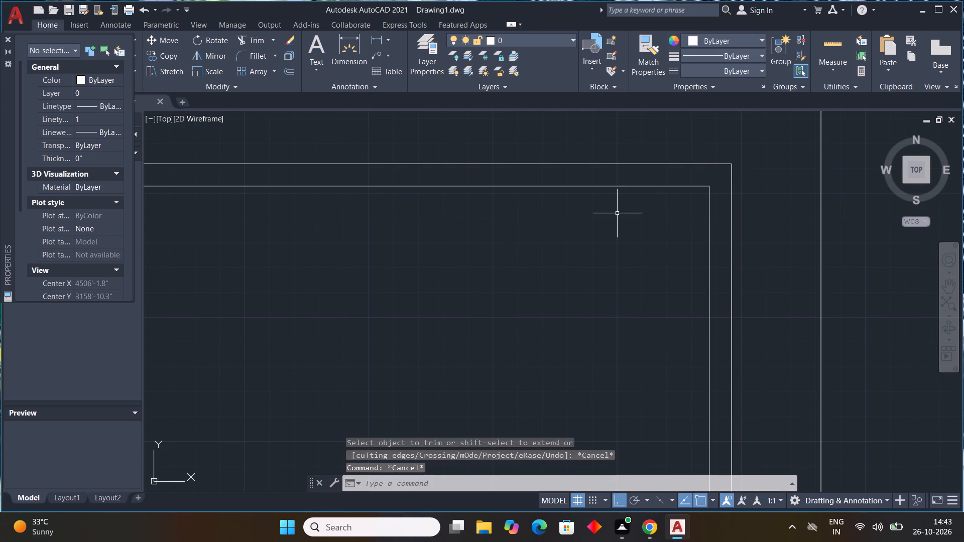
{"action": "key", "text": "Escape"}
{"action": "scroll", "coordinate": [617, 214], "scroll_direction": "down", "scroll_amount": 3}
{"action": "key", "text": "Escape"}
{"action": "key", "text": "Escape"}
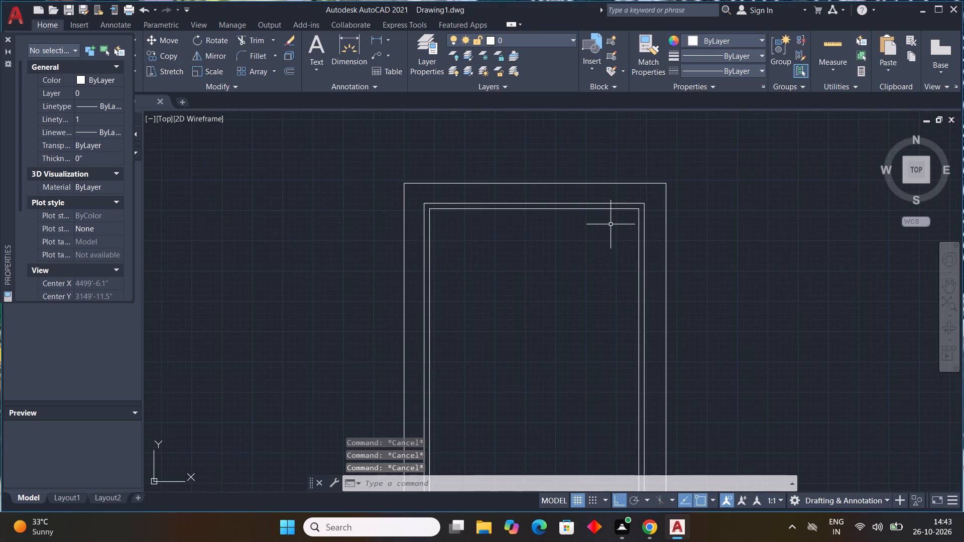
{"action": "key", "text": "Escape"}
Offset the inner line of the left outer wall 11'0" into the building to start the first vertical partition.
{"action": "scroll", "coordinate": [472, 225], "scroll_direction": "up", "scroll_amount": 2}
{"action": "middle_click_drag", "start_coordinate": [506, 236], "coordinate": [520, 213]}
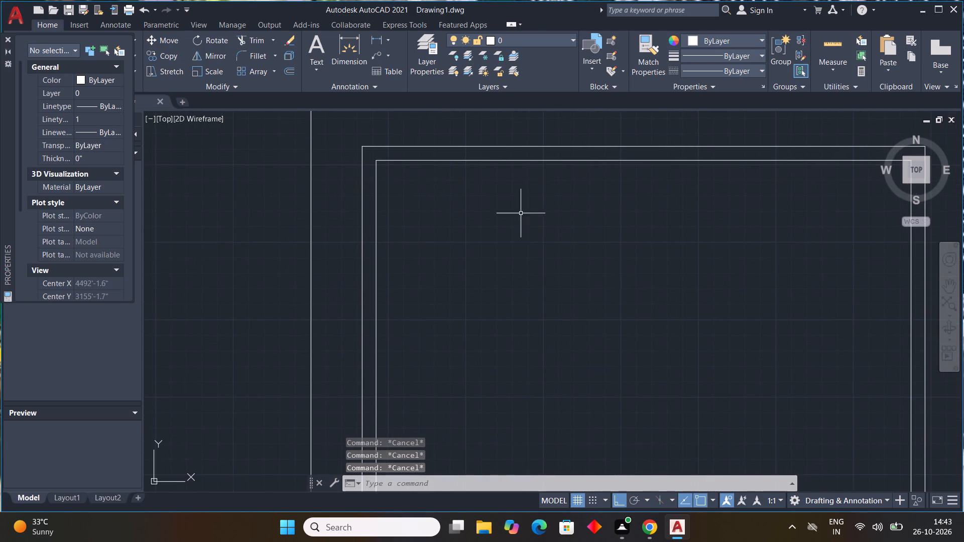
{"action": "scroll", "coordinate": [531, 227], "scroll_direction": "down", "scroll_amount": 1}
{"action": "key", "text": "o"}
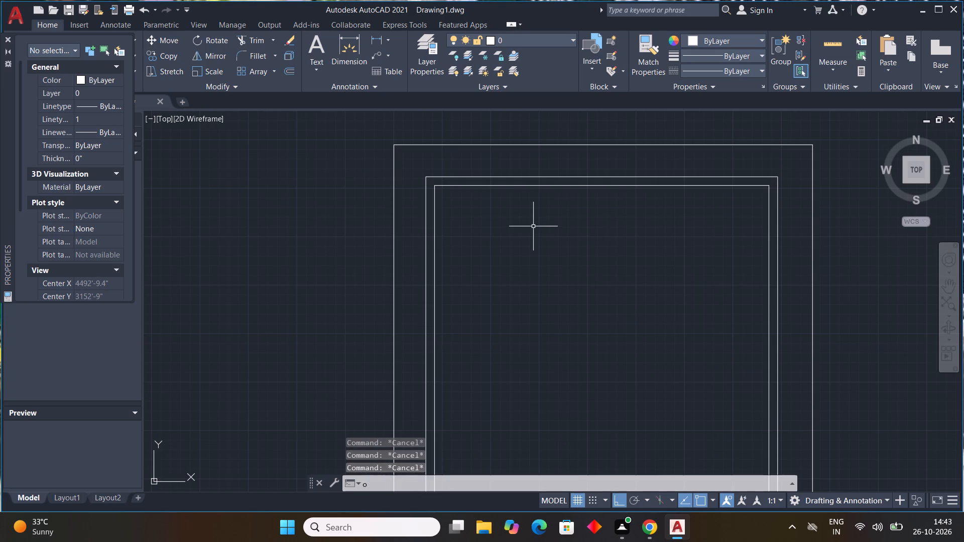
{"action": "key", "text": "f"}
{"action": "key", "text": "f"}
{"action": "key", "text": "space"}
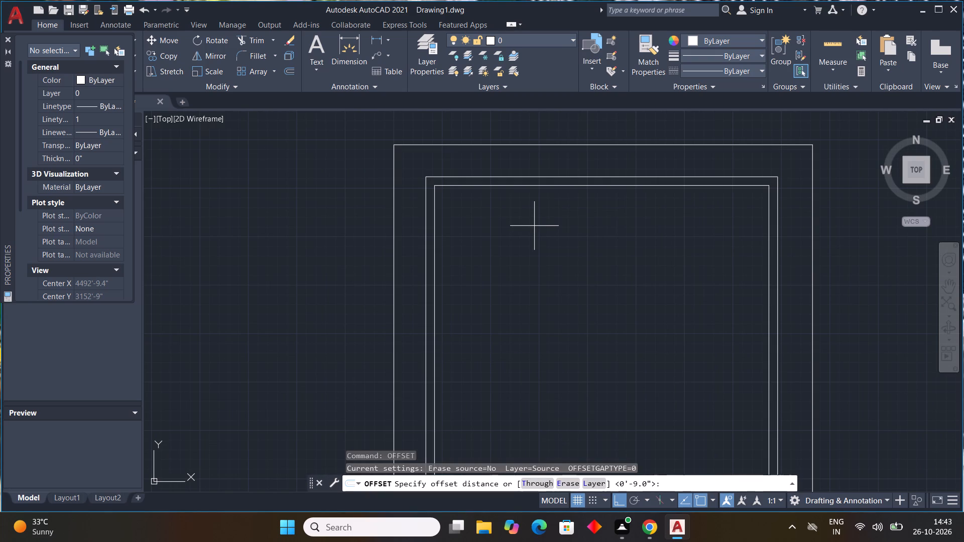
{"action": "type", "text": "11"}
{"action": "key", "text": "apostrophe"}
{"action": "key", "text": "0"}
{"action": "key", "text": "shift+quotedbl"}
{"action": "key", "text": "Return"}
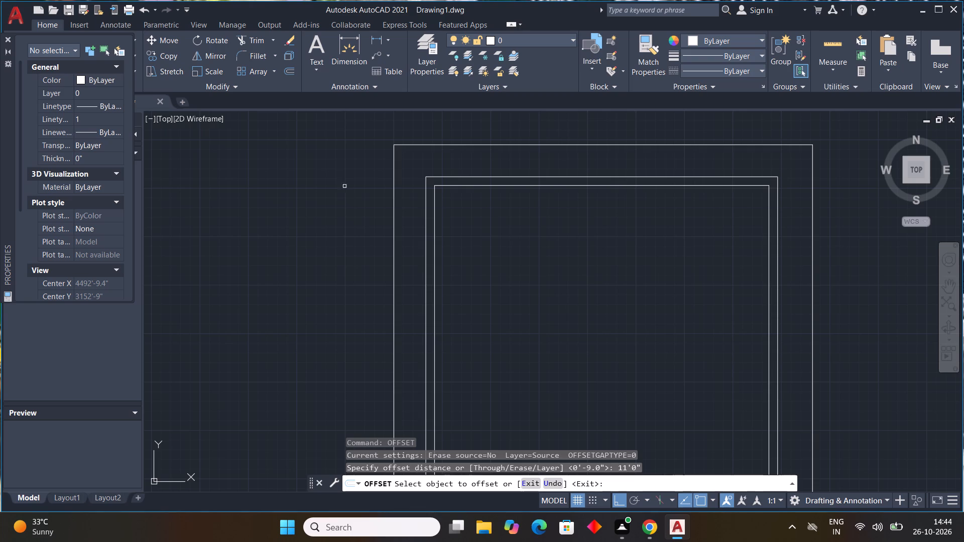
{"action": "left_click", "coordinate": [434, 236]}
{"action": "left_click", "coordinate": [506, 244]}
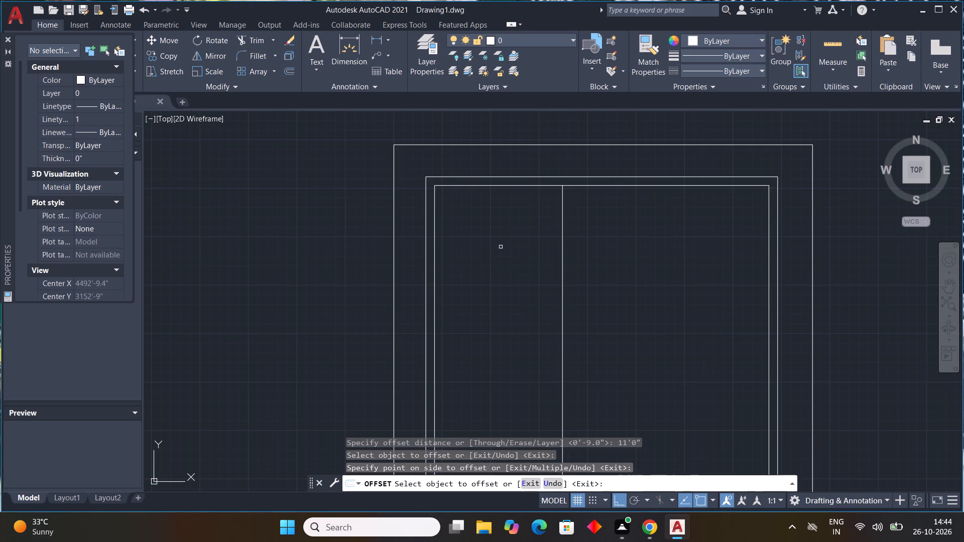
{"action": "key", "text": "Escape"}
{"action": "key", "text": "Escape"}
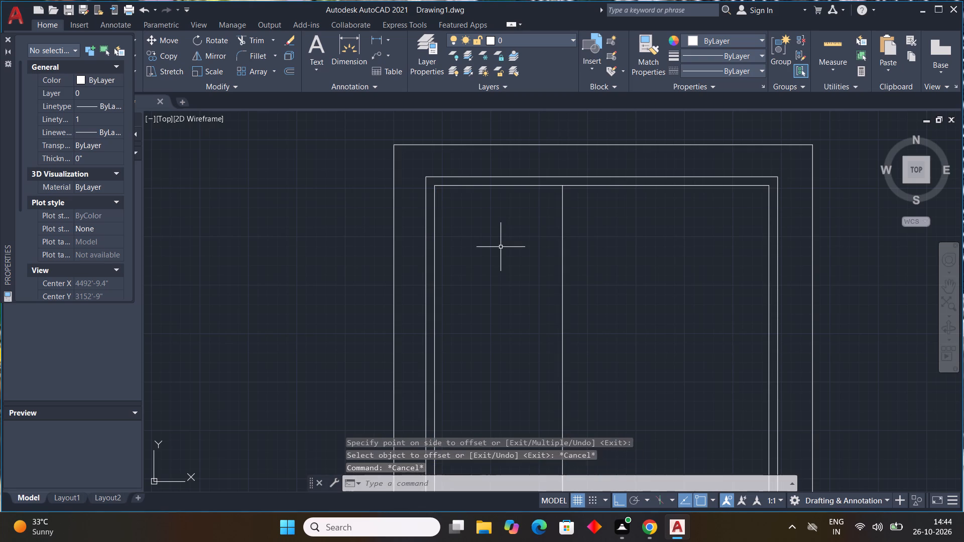
{"action": "key", "text": "Escape"}
{"action": "key", "text": "Escape"}
{"action": "key", "text": "Escape"}
{"action": "key", "text": "Escape"}
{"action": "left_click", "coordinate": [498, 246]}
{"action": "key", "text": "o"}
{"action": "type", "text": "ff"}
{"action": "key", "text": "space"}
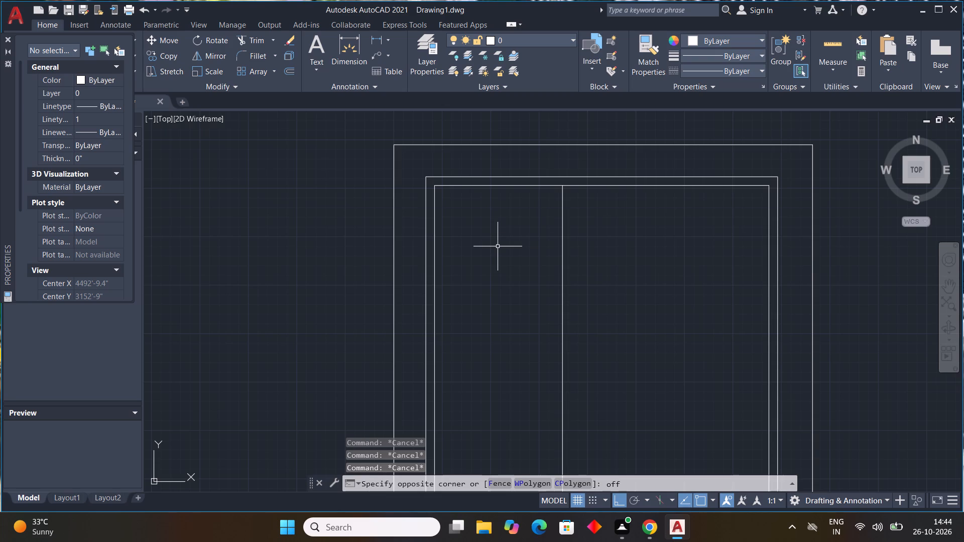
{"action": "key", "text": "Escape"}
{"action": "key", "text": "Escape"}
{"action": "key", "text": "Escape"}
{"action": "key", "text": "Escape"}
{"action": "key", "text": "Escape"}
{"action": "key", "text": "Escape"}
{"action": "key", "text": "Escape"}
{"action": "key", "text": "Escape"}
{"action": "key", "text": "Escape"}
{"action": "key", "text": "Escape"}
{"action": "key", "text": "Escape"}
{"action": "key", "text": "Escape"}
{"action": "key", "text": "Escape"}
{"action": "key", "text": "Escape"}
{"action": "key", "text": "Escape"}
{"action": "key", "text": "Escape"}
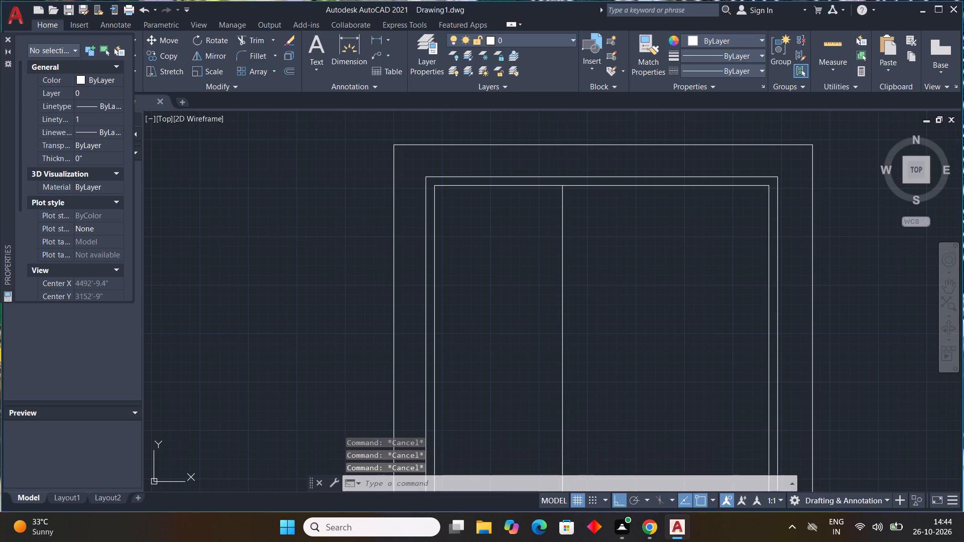
Offset the new vertical partition line 4.5" to its right to give the first partition its thickness.
{"action": "key", "text": "o"}
{"action": "type", "text": "ff"}
{"action": "key", "text": "space"}
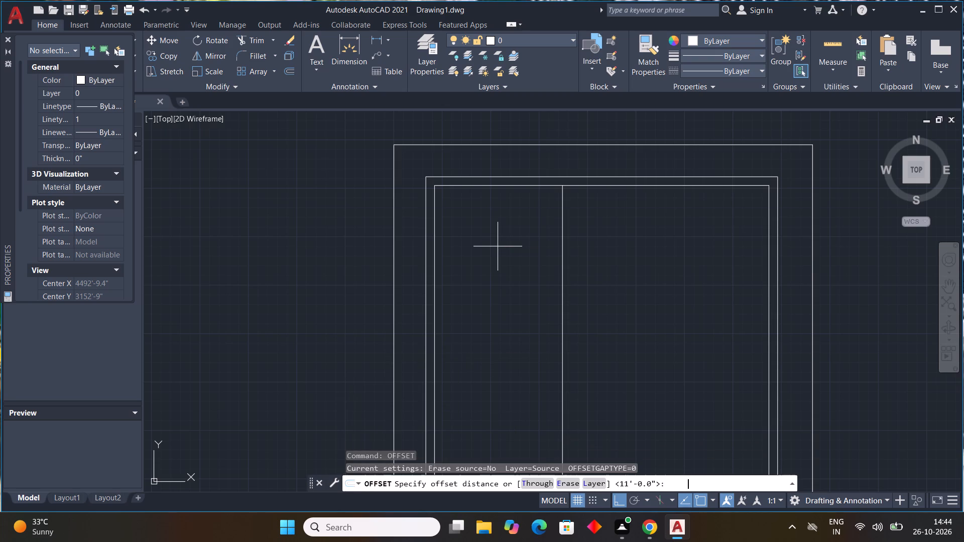
{"action": "type", "text": "4."}
{"action": "type", "text": "5\""}
{"action": "key", "text": "Return"}
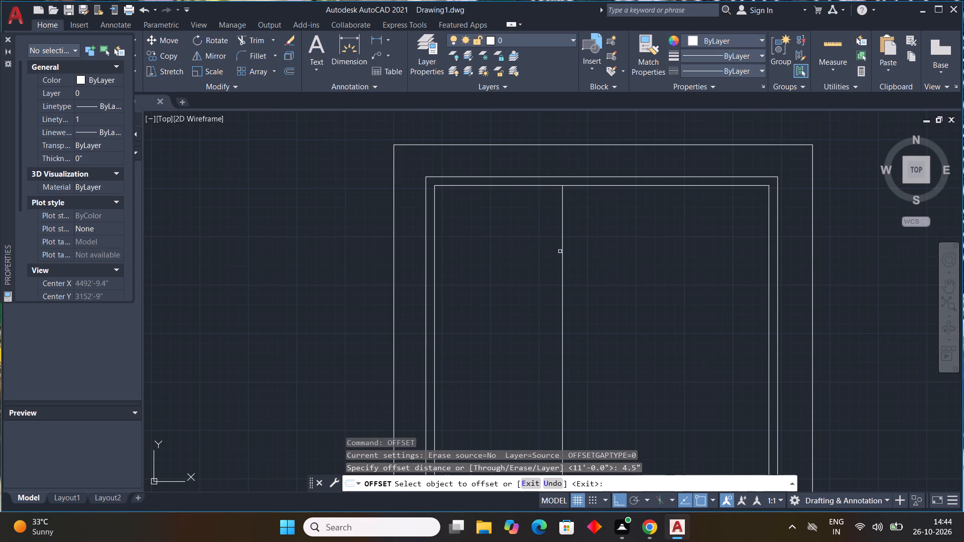
{"action": "left_click_drag", "start_coordinate": [561, 251], "coordinate": [570, 253]}
{"action": "left_click", "coordinate": [601, 261]}
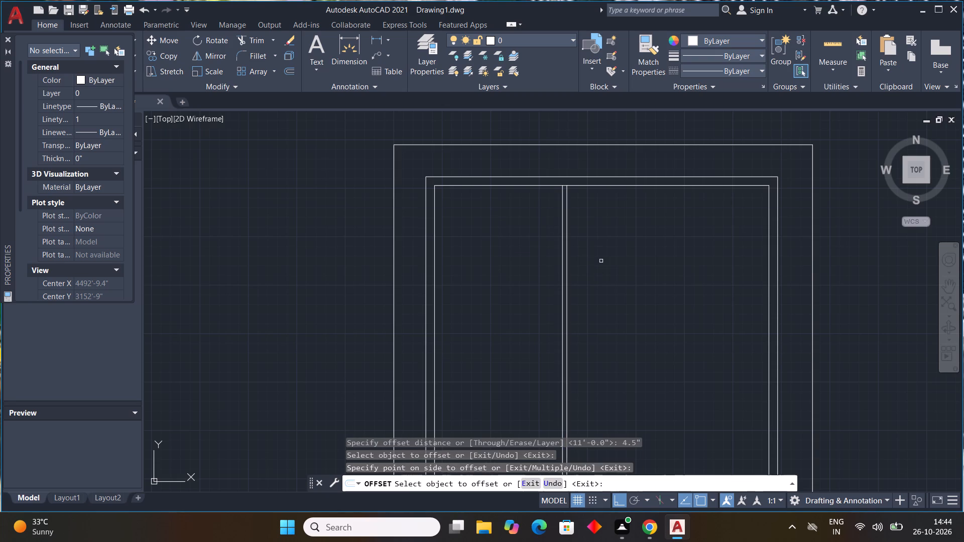
{"action": "key", "text": "Escape"}
{"action": "key", "text": "Escape"}
{"action": "key", "text": "Escape"}
{"action": "key", "text": "Escape"}
{"action": "key", "text": "Escape"}
{"action": "key", "text": "Escape"}
{"action": "key", "text": "Escape"}
{"action": "key", "text": "Escape"}
{"action": "key", "text": "Escape"}
{"action": "key", "text": "Escape"}
{"action": "key", "text": "Escape"}
{"action": "key", "text": "Escape"}
{"action": "key", "text": "Escape"}
{"action": "key", "text": "Escape"}
{"action": "key", "text": "Escape"}
{"action": "key", "text": "Escape"}
{"action": "key", "text": "Escape"}
Offset the right line of the first partition 4'6" to its right to start a second vertical partition.
{"action": "middle_click_drag", "start_coordinate": [654, 251], "coordinate": [555, 229]}
{"action": "key", "text": "Escape"}
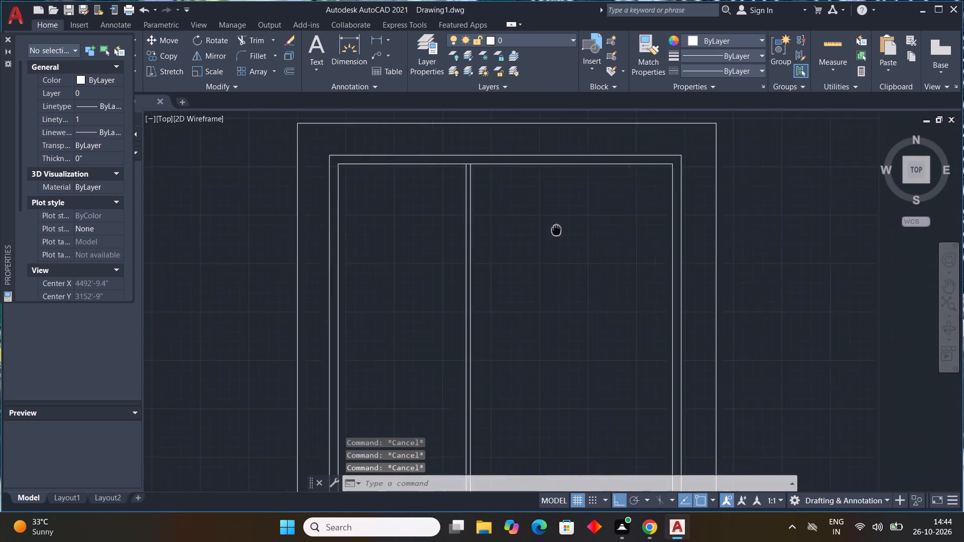
{"action": "middle_click_drag", "start_coordinate": [555, 229], "coordinate": [530, 218]}
{"action": "middle_click", "coordinate": [528, 218]}
{"action": "scroll", "coordinate": [506, 228], "scroll_direction": "up", "scroll_amount": 2}
{"action": "middle_click_drag", "start_coordinate": [506, 230], "coordinate": [508, 272]}
{"action": "scroll", "coordinate": [506, 236], "scroll_direction": "down", "scroll_amount": 1}
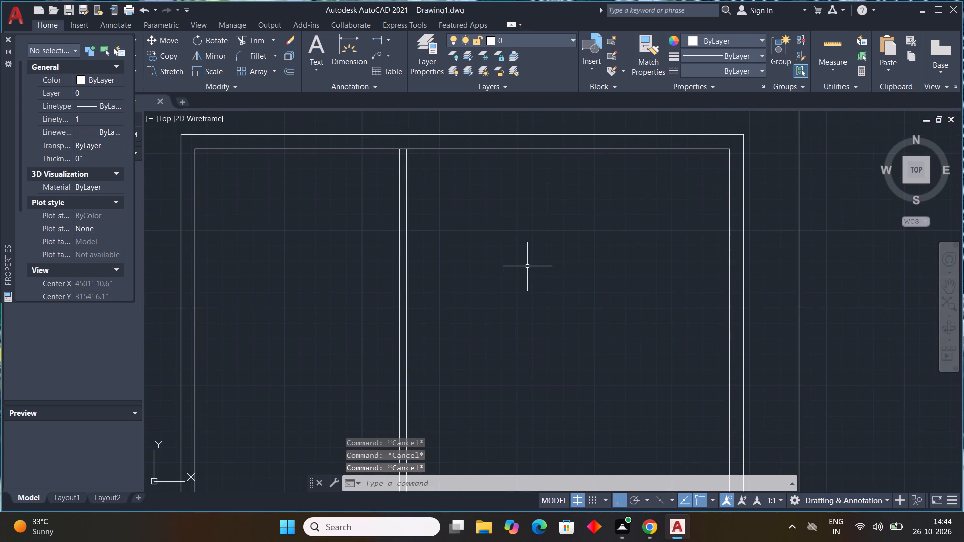
{"action": "key", "text": "Escape"}
{"action": "key", "text": "o"}
{"action": "type", "text": "ff"}
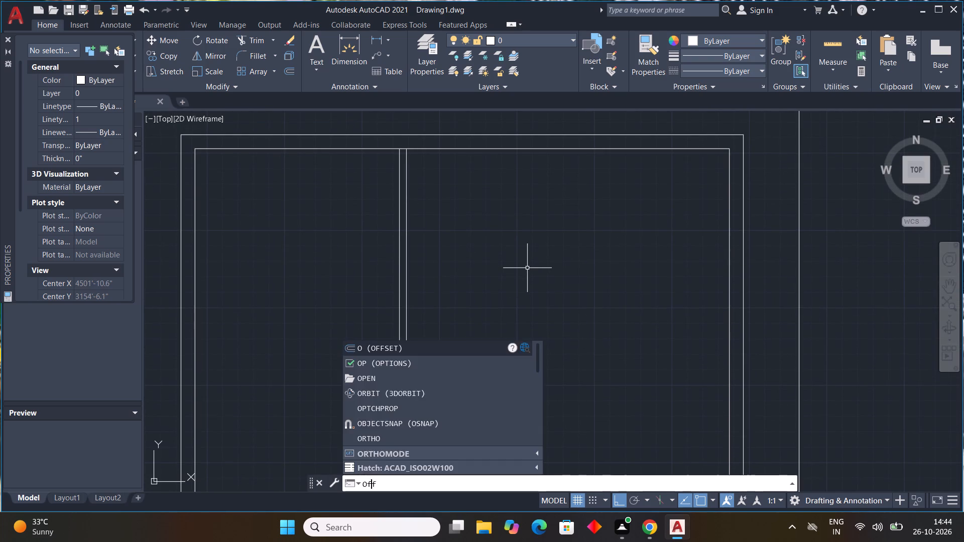
{"action": "key", "text": "space"}
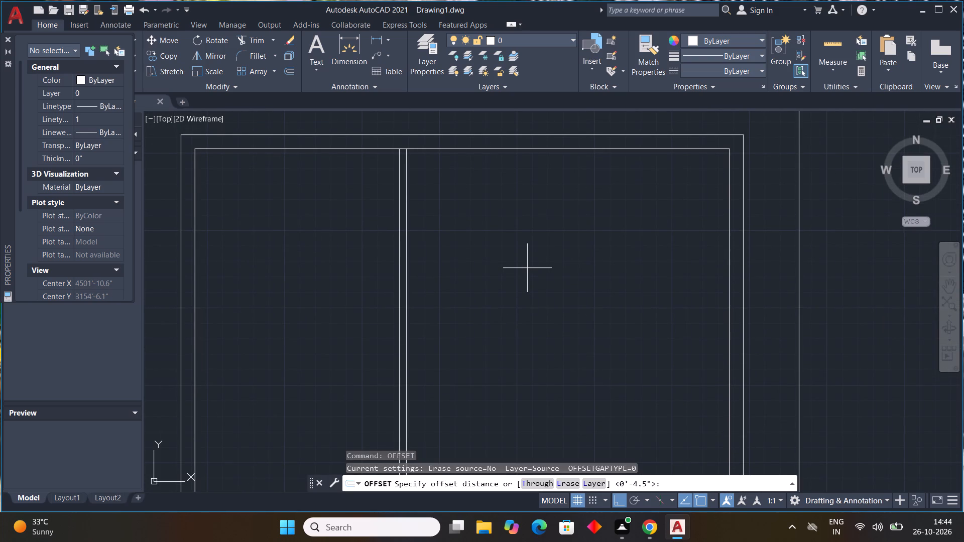
{"action": "key", "text": "4"}
{"action": "key", "text": "apostrophe"}
{"action": "type", "text": "6\""}
{"action": "key", "text": "Return"}
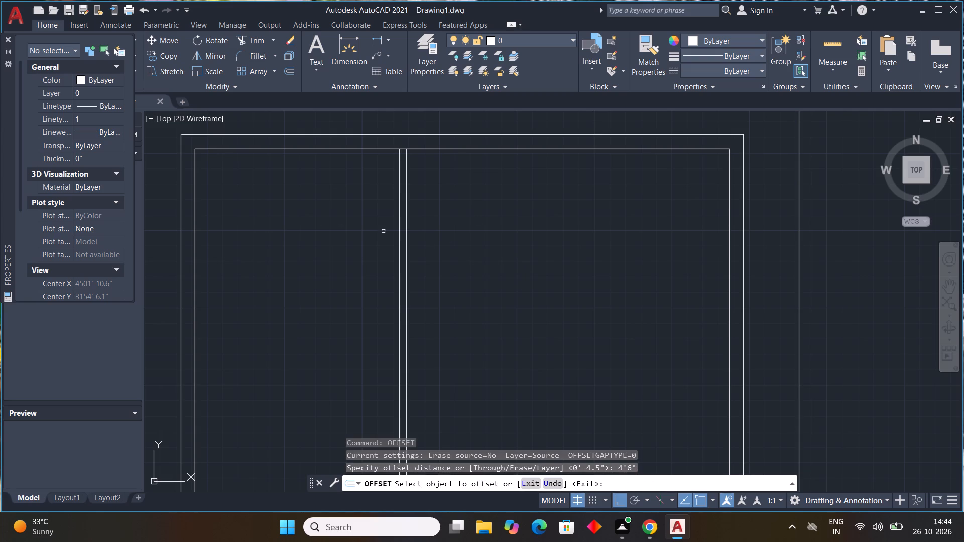
{"action": "left_click", "coordinate": [405, 221]}
{"action": "left_click", "coordinate": [518, 235]}
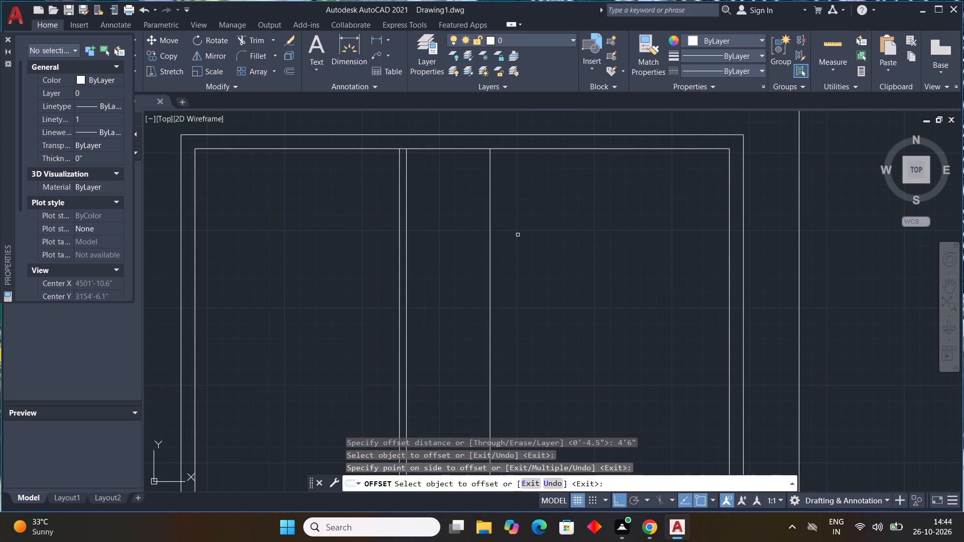
{"action": "key", "text": "Escape"}
{"action": "key", "text": "Escape"}
{"action": "key", "text": "Escape"}
{"action": "key", "text": "Escape"}
{"action": "key", "text": "Escape"}
Offset the second partition's line 4.5" to its right to form that partition's thickness.
{"action": "key", "text": "space"}
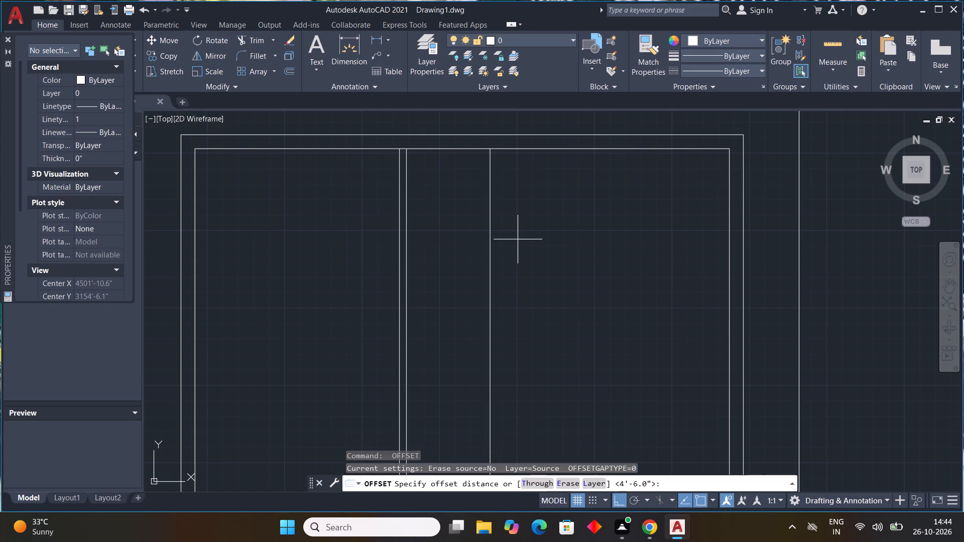
{"action": "type", "text": "4.5"}
{"action": "key", "text": "shift+quotedbl"}
{"action": "key", "text": "Return"}
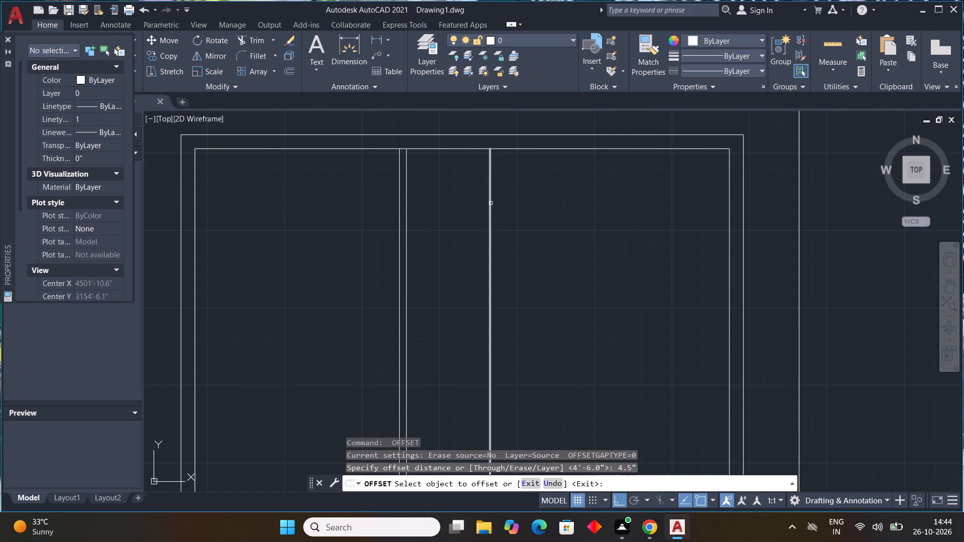
{"action": "left_click_drag", "start_coordinate": [491, 203], "coordinate": [501, 204]}
{"action": "left_click", "coordinate": [521, 205]}
{"action": "key", "text": "Escape"}
{"action": "key", "text": "Escape"}
{"action": "key", "text": "Escape"}
{"action": "key", "text": "Escape"}
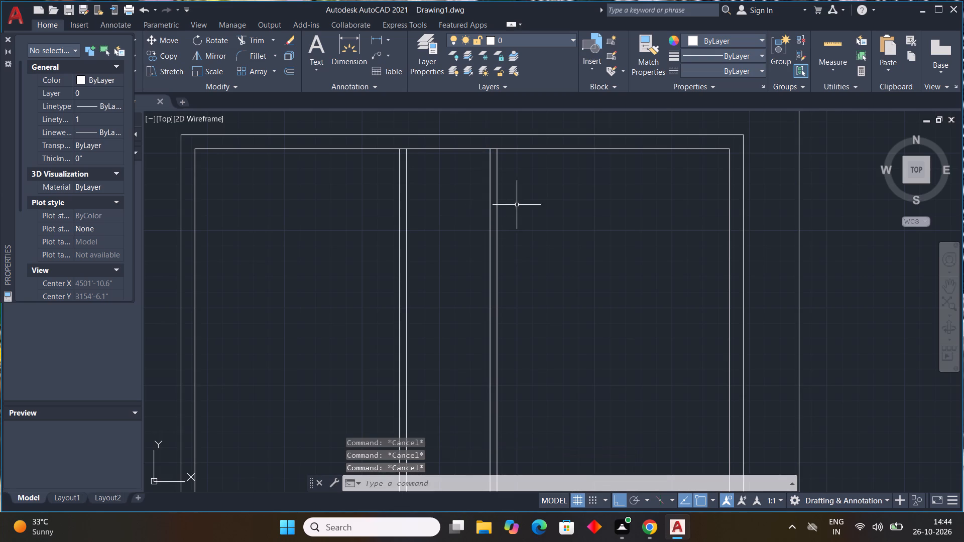
Measure the clear width between the second partition's right line and the right outer wall's inner line.
{"action": "left_click", "coordinate": [351, 49]}
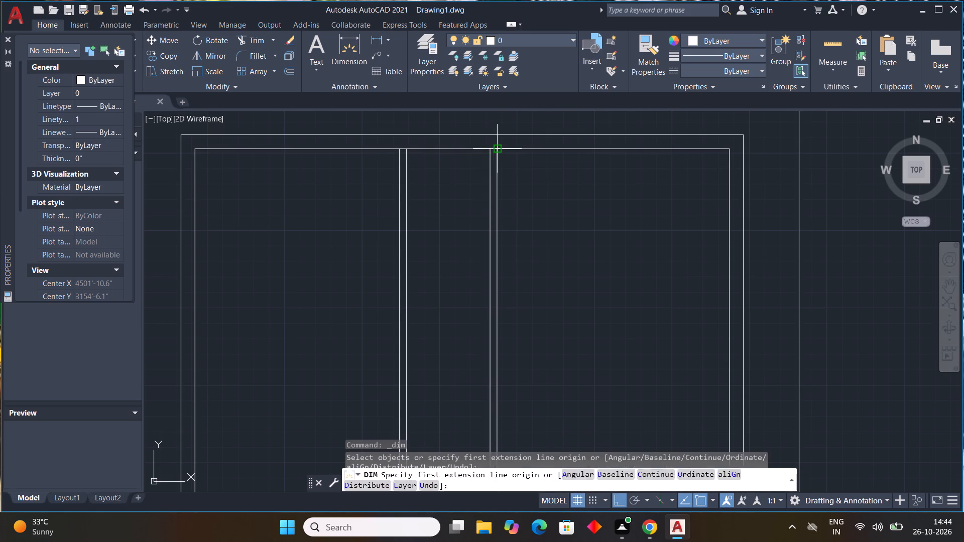
{"action": "left_click", "coordinate": [495, 151]}
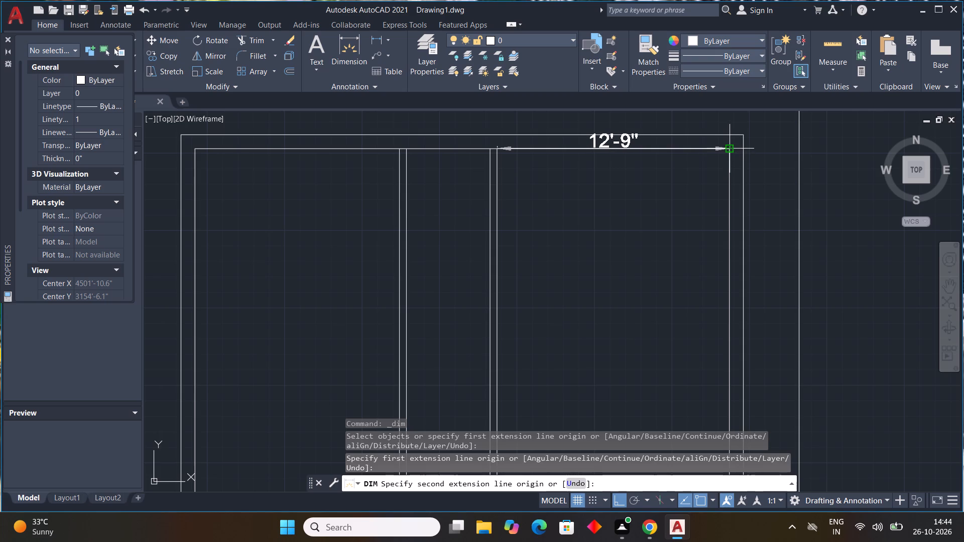
{"action": "key", "text": "Escape"}
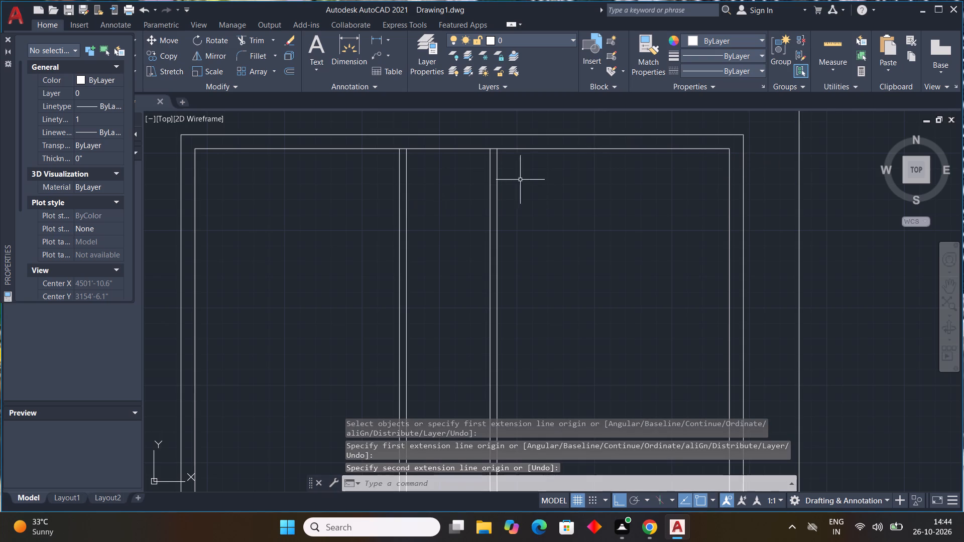
Offset the inner line of the top outer wall 13'6" downward to mark a horizontal room division.
{"action": "scroll", "coordinate": [561, 180], "scroll_direction": "down", "scroll_amount": 4}
{"action": "scroll", "coordinate": [496, 210], "scroll_direction": "up", "scroll_amount": 4}
{"action": "scroll", "coordinate": [500, 207], "scroll_direction": "down", "scroll_amount": 1}
{"action": "middle_click_drag", "start_coordinate": [500, 207], "coordinate": [401, 257]}
{"action": "scroll", "coordinate": [401, 257], "scroll_direction": "down", "scroll_amount": 1}
{"action": "middle_click", "coordinate": [401, 257]}
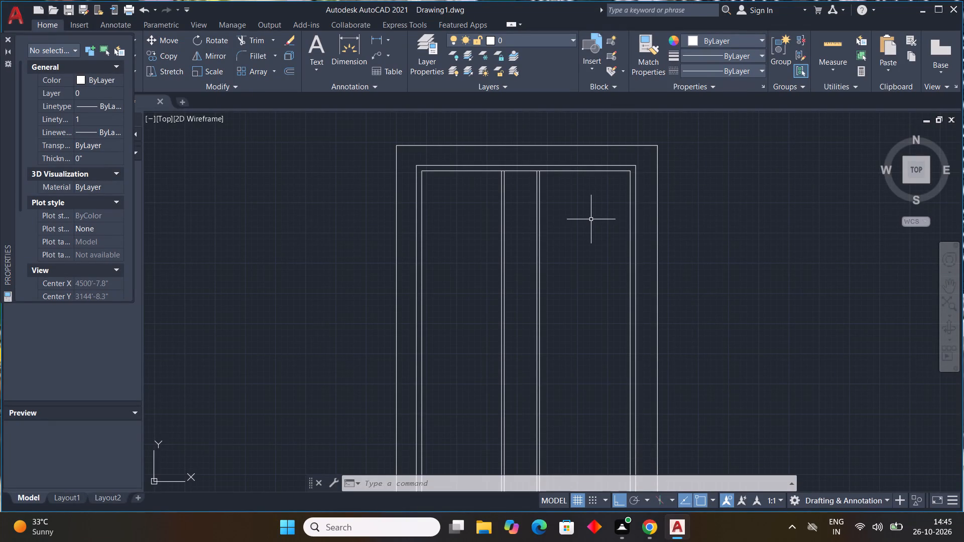
{"action": "key", "text": "Escape"}
{"action": "key", "text": "Escape"}
{"action": "key", "text": "Escape"}
{"action": "key", "text": "Escape"}
{"action": "type", "text": "off"}
{"action": "key", "text": "space"}
{"action": "type", "text": "13'"}
{"action": "type", "text": "6\""}
{"action": "key", "text": "Return"}
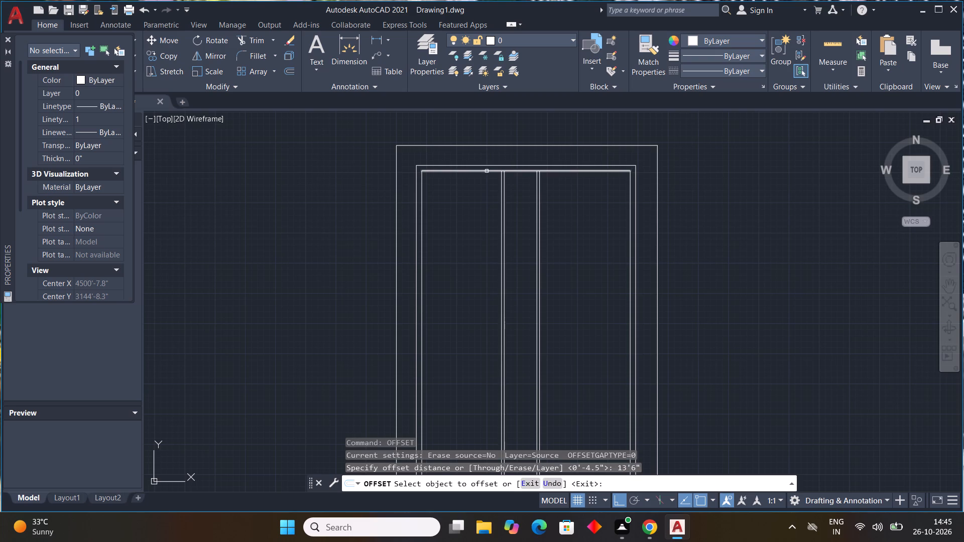
{"action": "left_click", "coordinate": [487, 171]}
{"action": "left_click", "coordinate": [494, 248]}
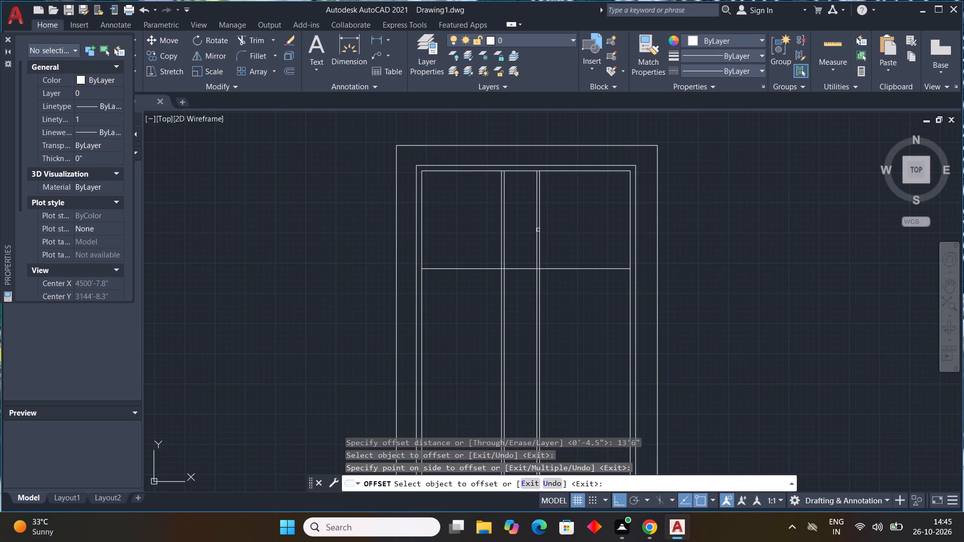
Offset the horizontal room division line 4.5" downward to form that partition's thickness.
{"action": "key", "text": "Escape"}
{"action": "key", "text": "Escape"}
{"action": "key", "text": "Escape"}
{"action": "key", "text": "Escape"}
{"action": "key", "text": "Escape"}
{"action": "key", "text": "Escape"}
{"action": "key", "text": "Escape"}
{"action": "key", "text": "Escape"}
{"action": "key", "text": "Escape"}
{"action": "key", "text": "Escape"}
{"action": "key", "text": "Escape"}
{"action": "key", "text": "Escape"}
{"action": "key", "text": "Escape"}
{"action": "key", "text": "Escape"}
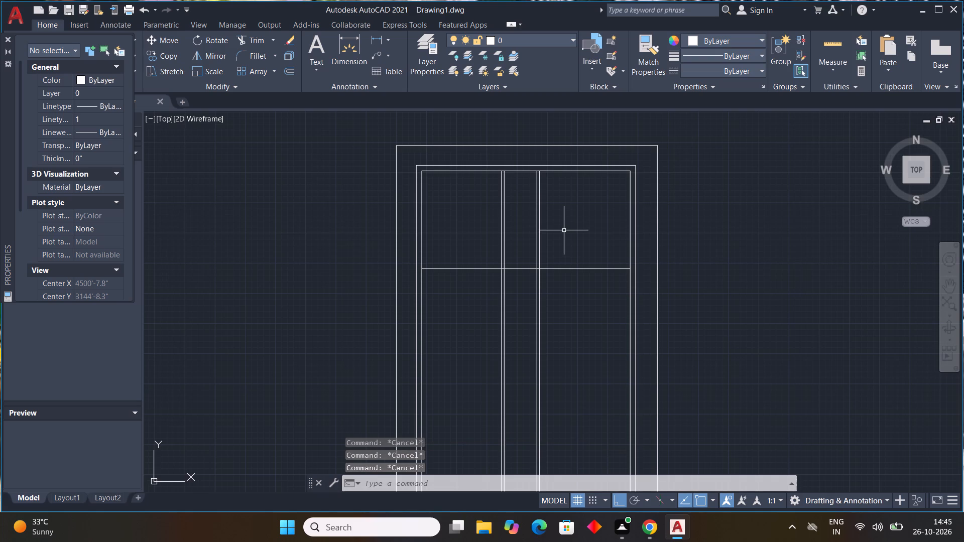
{"action": "key", "text": "space"}
{"action": "key", "text": "4"}
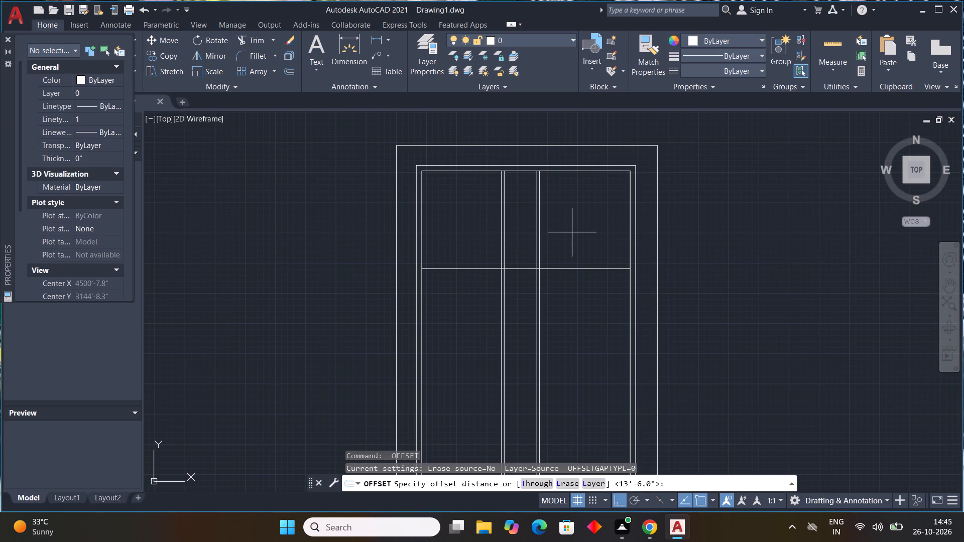
{"action": "type", "text": ".5\""}
{"action": "key", "text": "Return"}
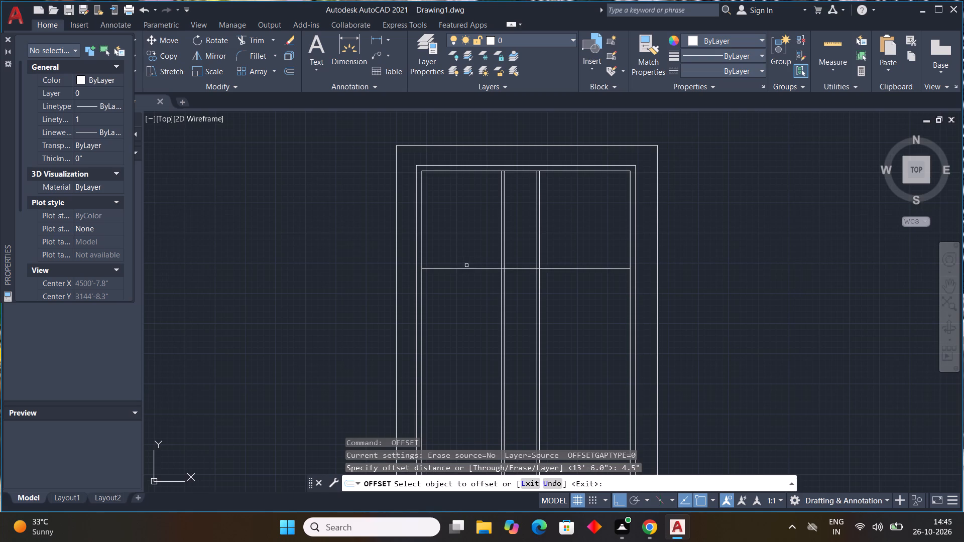
{"action": "left_click", "coordinate": [470, 268]}
{"action": "left_click", "coordinate": [460, 316]}
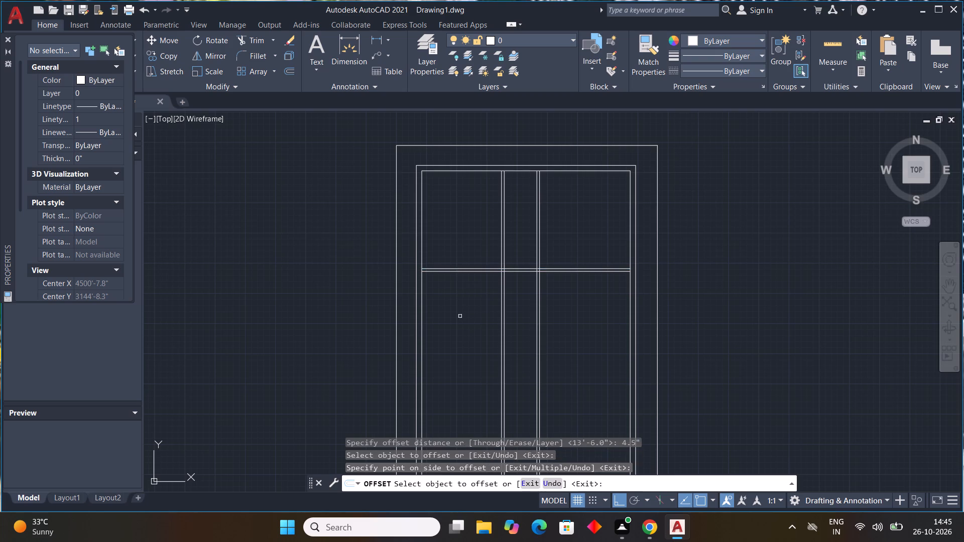
{"action": "key", "text": "Escape"}
{"action": "key", "text": "Escape"}
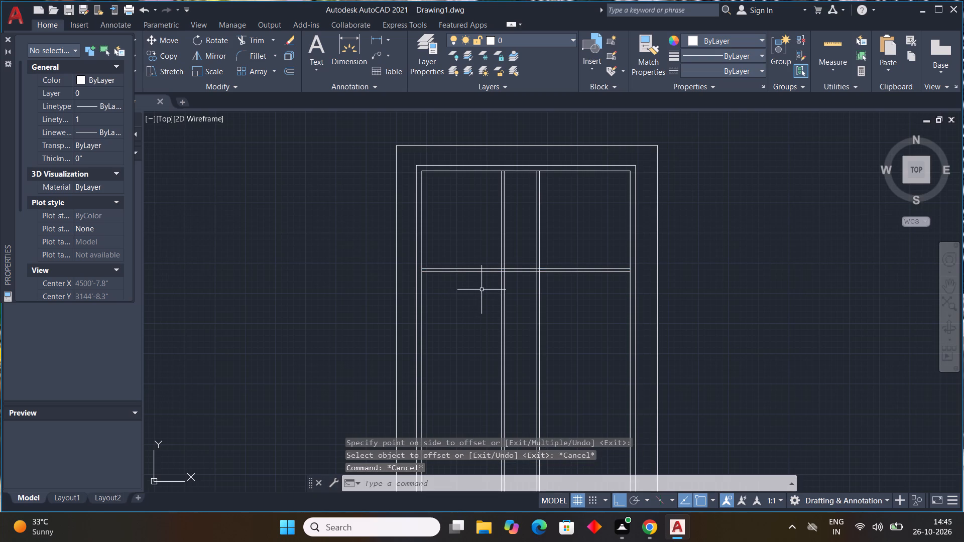
Trim the top outer wall's inner line between the line pairs of both vertical partitions.
{"action": "key", "text": "t"}
{"action": "key", "text": "r"}
{"action": "key", "text": "space"}
{"action": "scroll", "coordinate": [510, 163], "scroll_direction": "up", "scroll_amount": 3}
{"action": "left_click", "coordinate": [491, 181]}
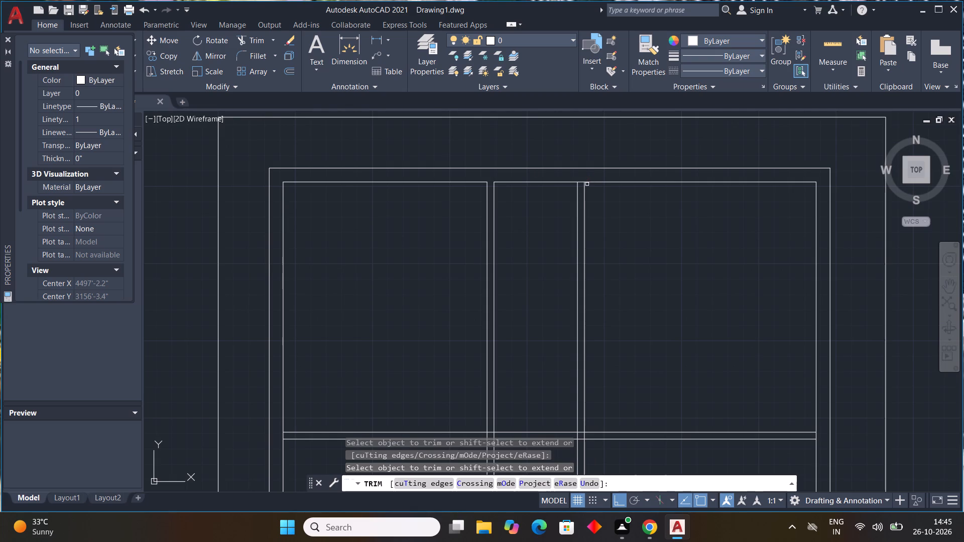
{"action": "left_click", "coordinate": [581, 182]}
Trim off both horizontal partition lines between the second vertical partition and the right outer wall.
{"action": "scroll", "coordinate": [602, 228], "scroll_direction": "down", "scroll_amount": 4}
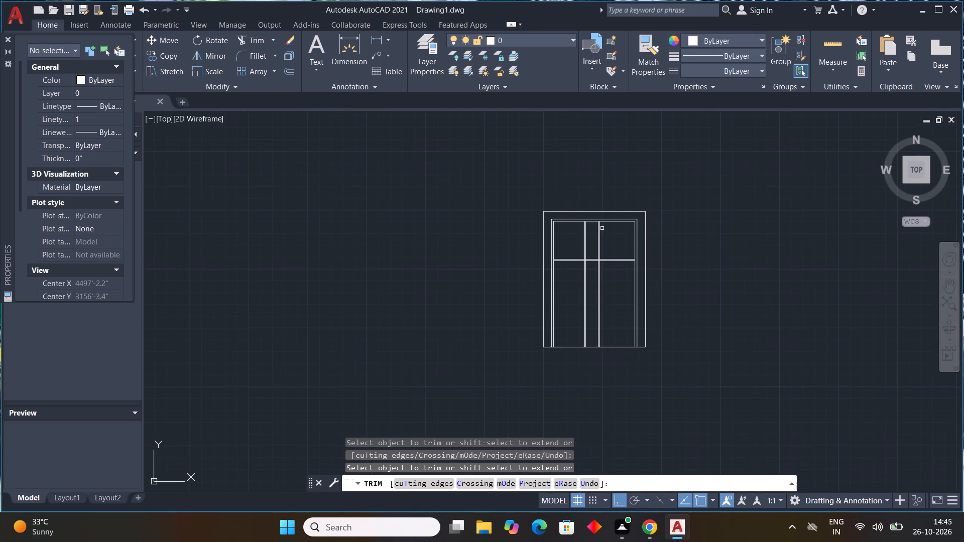
{"action": "scroll", "coordinate": [631, 264], "scroll_direction": "up", "scroll_amount": 2}
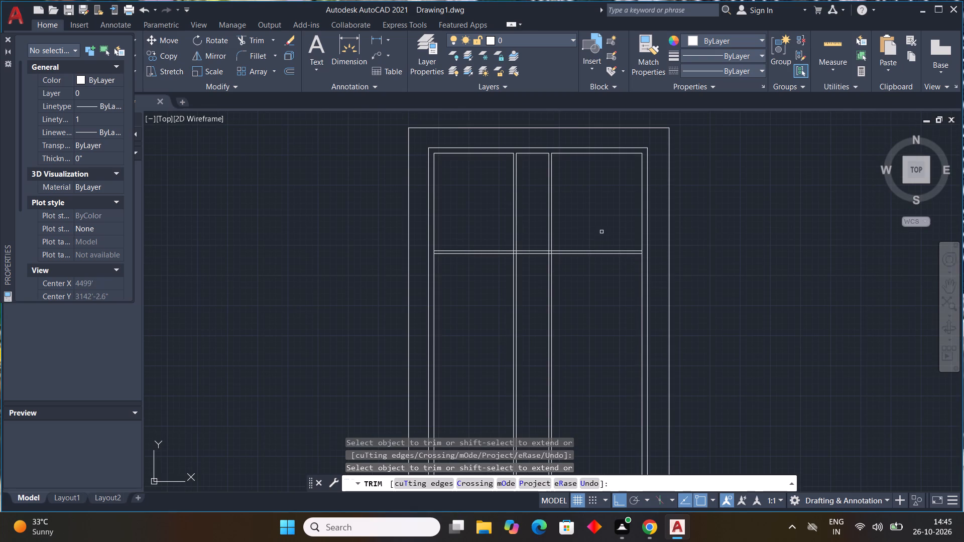
{"action": "left_click_drag", "start_coordinate": [604, 214], "coordinate": [591, 282]}
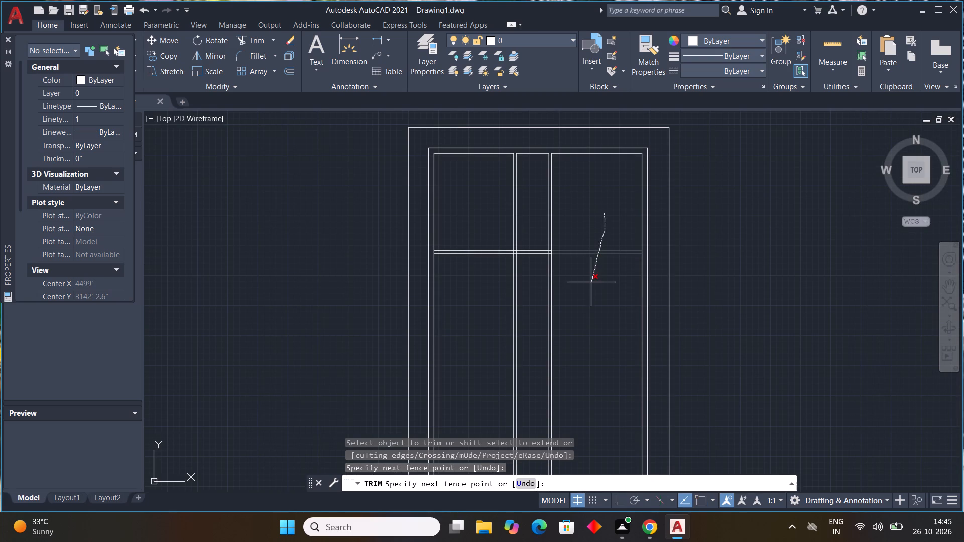
{"action": "left_click_drag", "start_coordinate": [591, 282], "coordinate": [590, 282]}
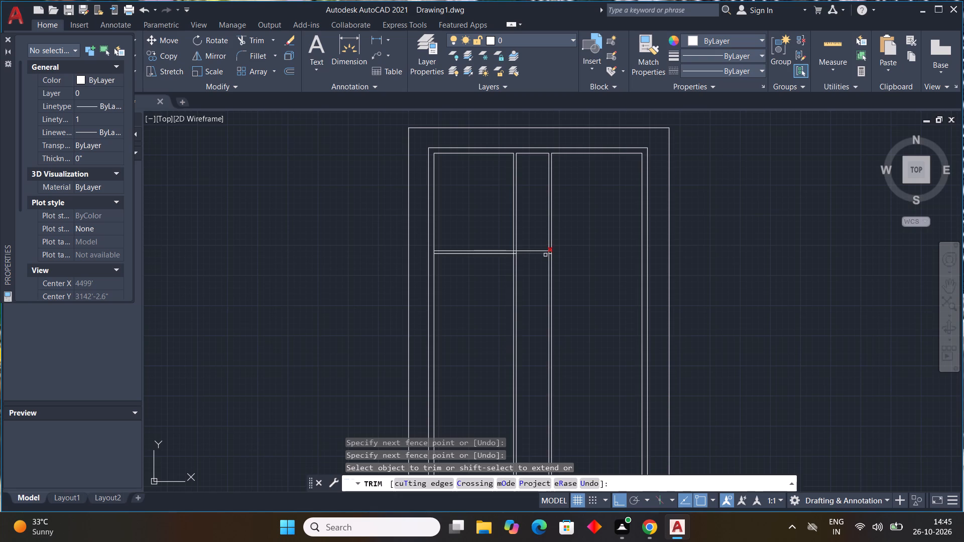
Trim the overlapping segments where the horizontal partition meets the two vertical partitions, keeping its lower line whole.
{"action": "scroll", "coordinate": [513, 249], "scroll_direction": "up", "scroll_amount": 4}
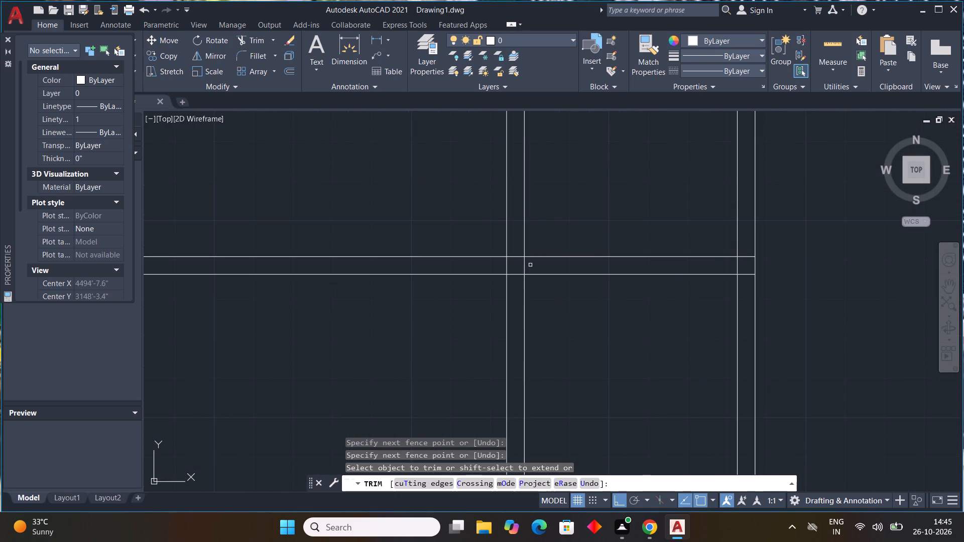
{"action": "left_click_drag", "start_coordinate": [541, 262], "coordinate": [495, 263]}
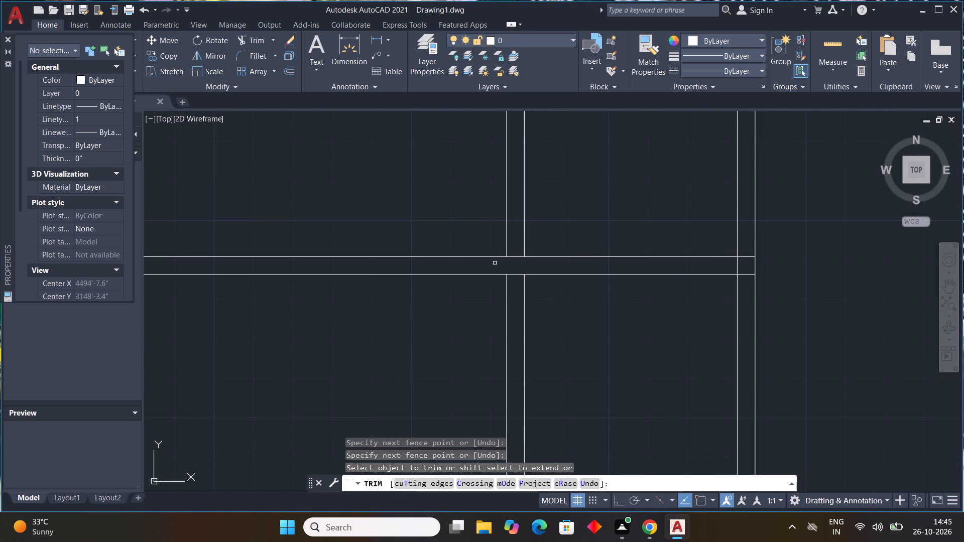
{"action": "left_click_drag", "start_coordinate": [518, 261], "coordinate": [516, 237]}
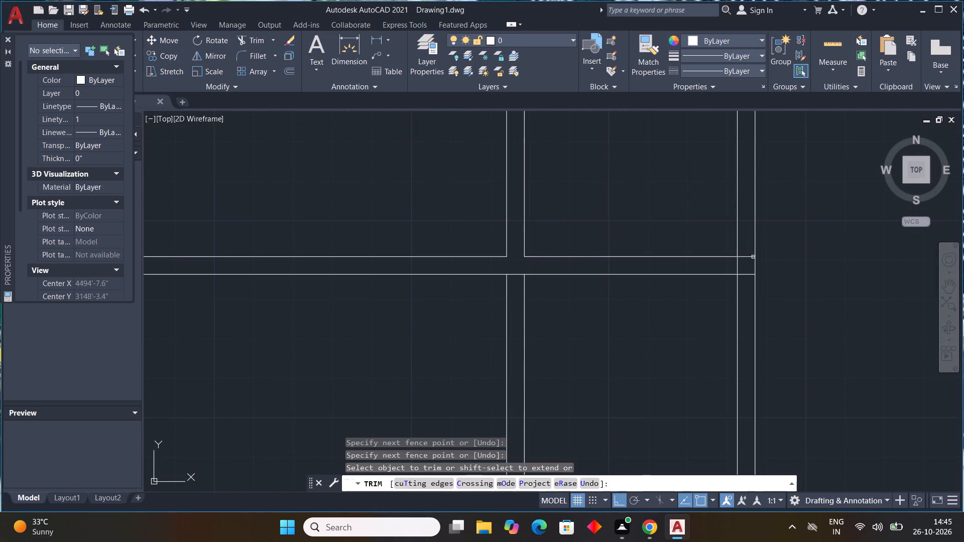
{"action": "scroll", "coordinate": [748, 258], "scroll_direction": "up", "scroll_amount": 3}
{"action": "left_click_drag", "start_coordinate": [737, 240], "coordinate": [710, 284]}
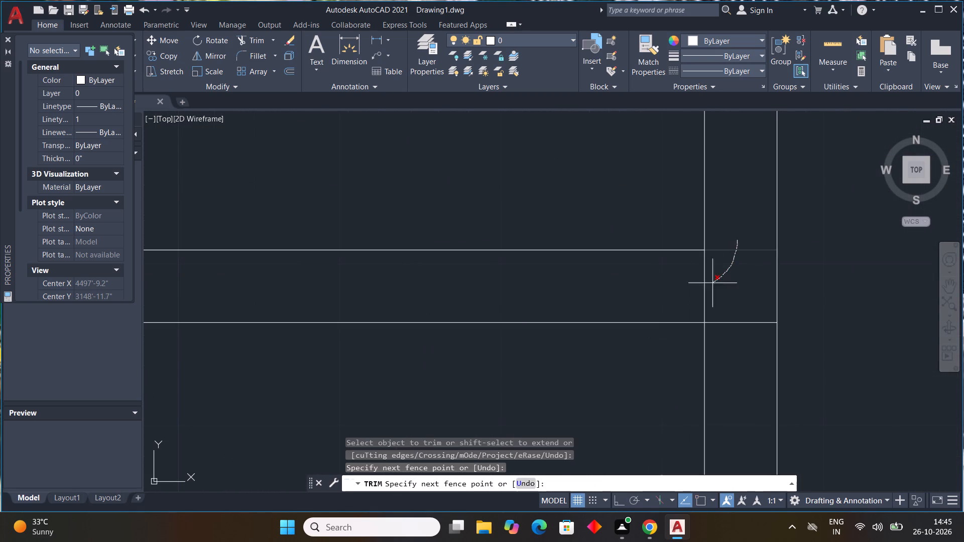
{"action": "left_click_drag", "start_coordinate": [710, 284], "coordinate": [665, 298]}
{"action": "scroll", "coordinate": [677, 292], "scroll_direction": "down", "scroll_amount": 4}
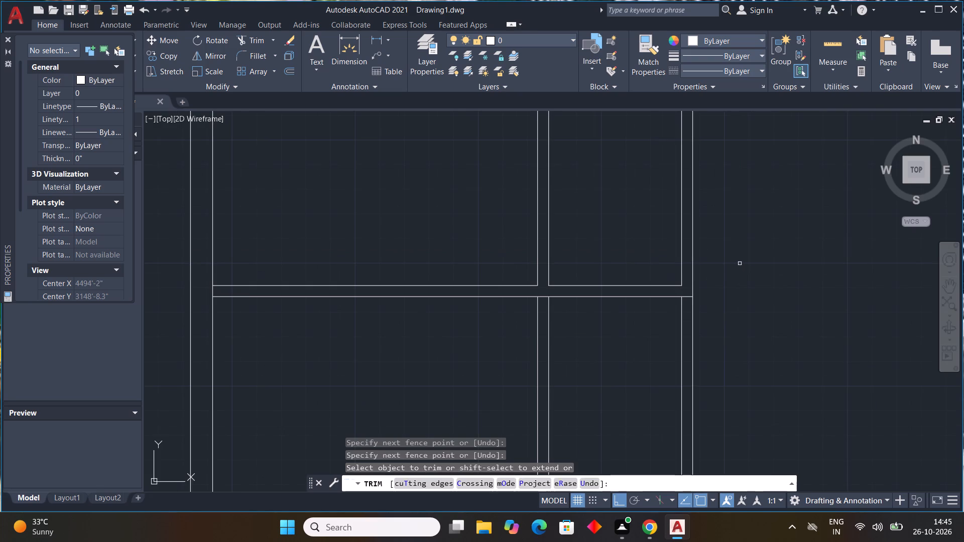
{"action": "middle_click_drag", "start_coordinate": [740, 262], "coordinate": [644, 389]}
{"action": "scroll", "coordinate": [740, 262], "scroll_direction": "down", "scroll_amount": 1}
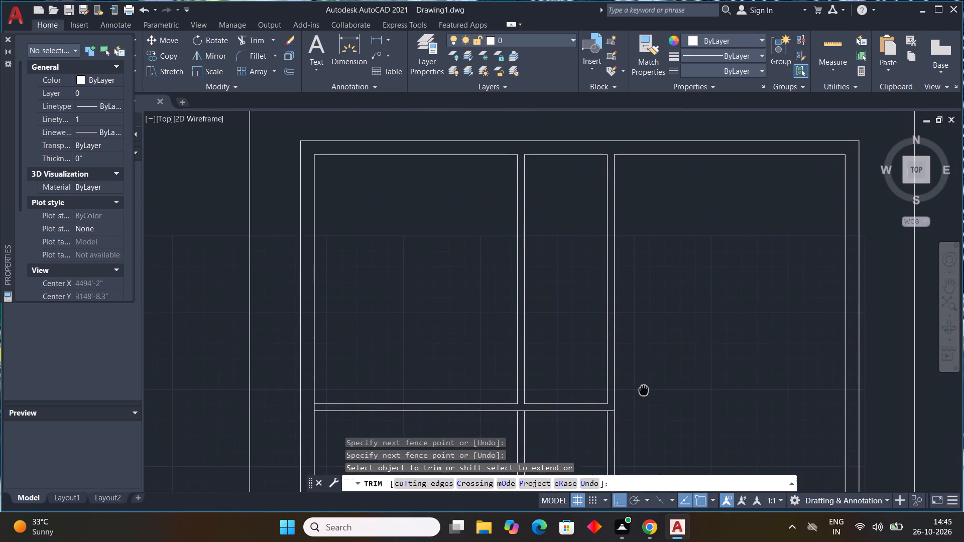
{"action": "middle_click_drag", "start_coordinate": [644, 389], "coordinate": [648, 382]}
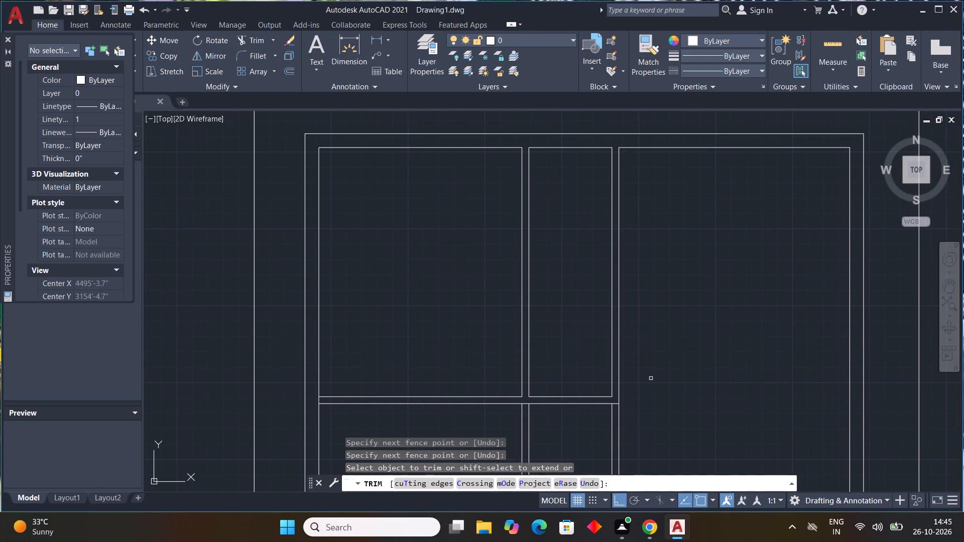
{"action": "key", "text": "Escape"}
{"action": "key", "text": "Escape"}
{"action": "key", "text": "Escape"}
{"action": "key", "text": "Escape"}
{"action": "key", "text": "Escape"}
{"action": "key", "text": "Escape"}
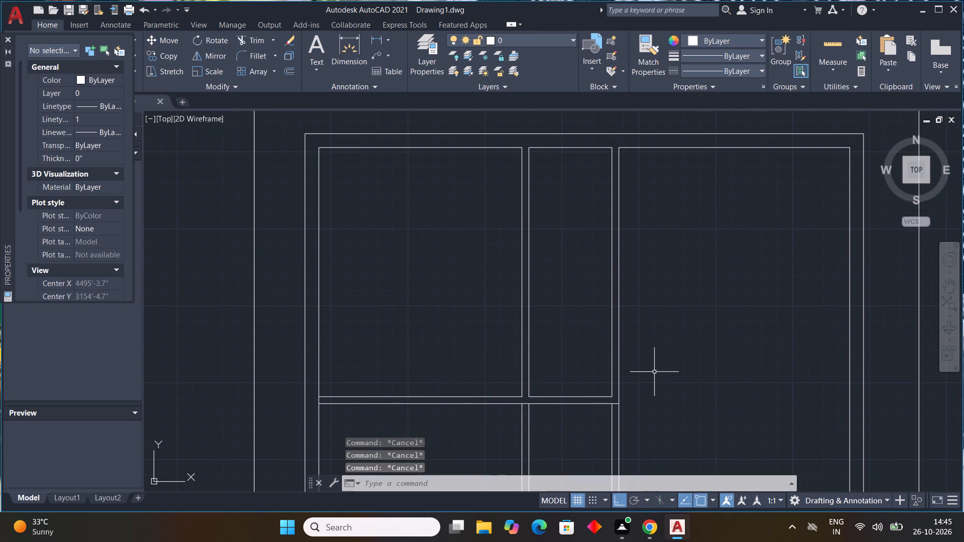
{"action": "key", "text": "Escape"}
{"action": "key", "text": "Escape"}
Offset the top wall's inner line between the two vertical partitions 8'0" downward to divide the narrow middle room.
{"action": "type", "text": "off"}
{"action": "key", "text": "space"}
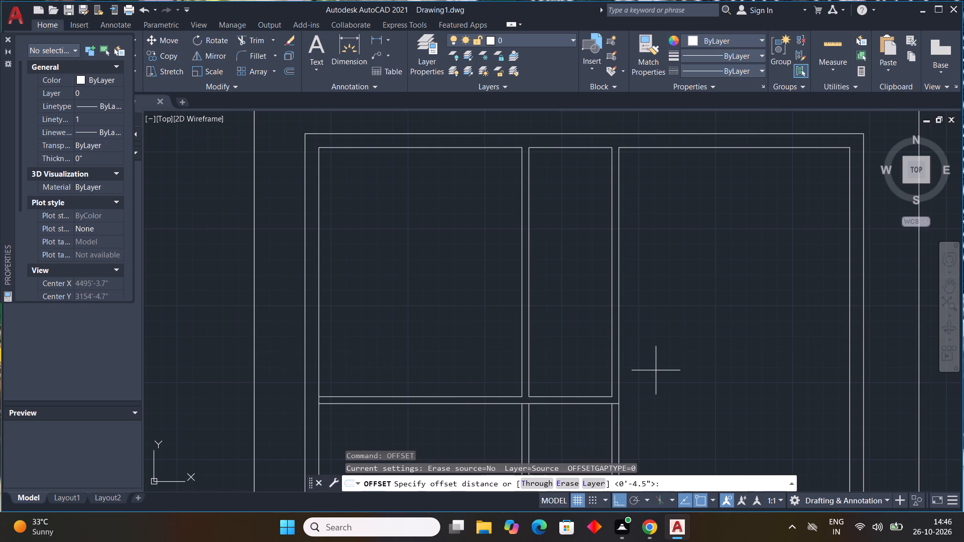
{"action": "type", "text": "8'0\""}
{"action": "key", "text": "Return"}
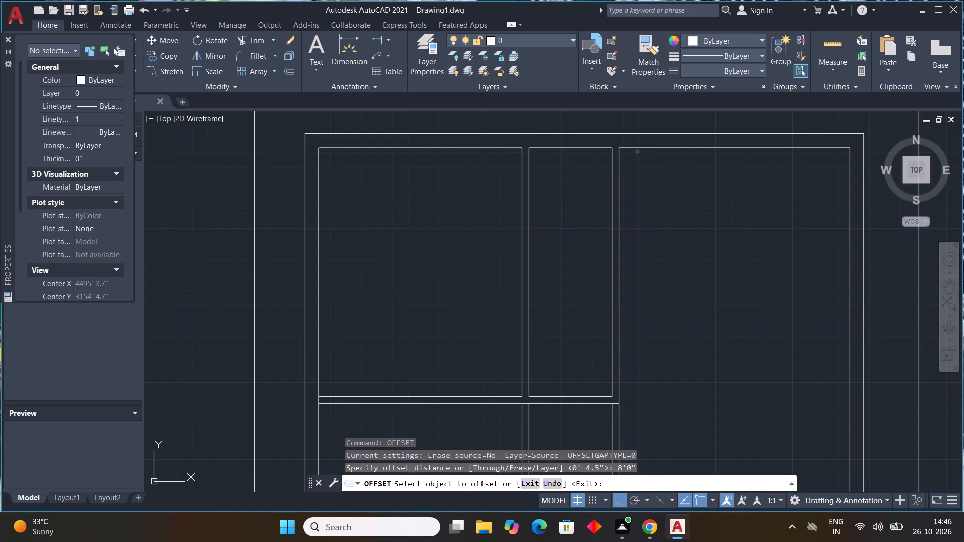
{"action": "left_click", "coordinate": [588, 148]}
{"action": "left_click", "coordinate": [583, 254]}
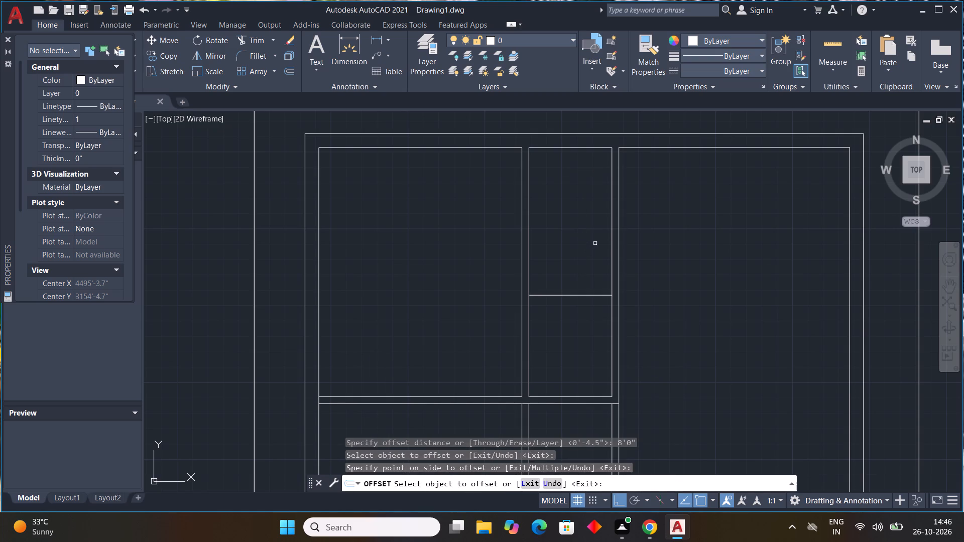
{"action": "key", "text": "Escape"}
{"action": "key", "text": "Escape"}
{"action": "key", "text": "Escape"}
{"action": "key", "text": "Escape"}
{"action": "key", "text": "Escape"}
{"action": "key", "text": "Escape"}
{"action": "key", "text": "Escape"}
{"action": "key", "text": "Escape"}
{"action": "key", "text": "Escape"}
{"action": "key", "text": "Escape"}
{"action": "key", "text": "Escape"}
{"action": "key", "text": "Escape"}
{"action": "key", "text": "Escape"}
{"action": "key", "text": "Escape"}
{"action": "key", "text": "Escape"}
{"action": "key", "text": "Escape"}
{"action": "key", "text": "Escape"}
{"action": "key", "text": "Escape"}
{"action": "key", "text": "Escape"}
{"action": "key", "text": "Escape"}
Offset the middle room's dividing line 4.5" downward to form the cross partition's thickness.
{"action": "key", "text": "space"}
{"action": "type", "text": "4.5\""}
{"action": "key", "text": "Return"}
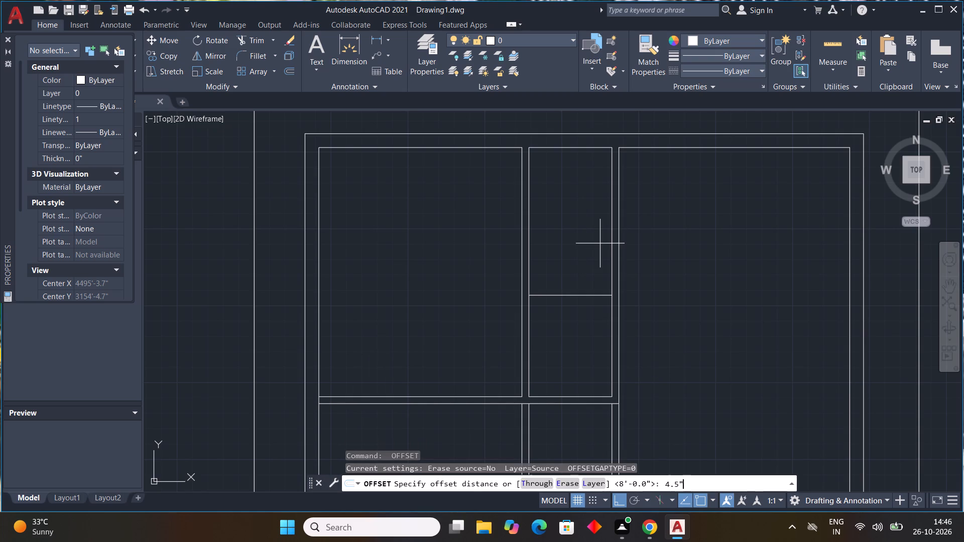
{"action": "left_click", "coordinate": [567, 295]}
{"action": "left_click", "coordinate": [571, 311]}
{"action": "key", "text": "Escape"}
{"action": "key", "text": "Escape"}
{"action": "key", "text": "Escape"}
{"action": "key", "text": "Escape"}
{"action": "key", "text": "Escape"}
{"action": "key", "text": "Escape"}
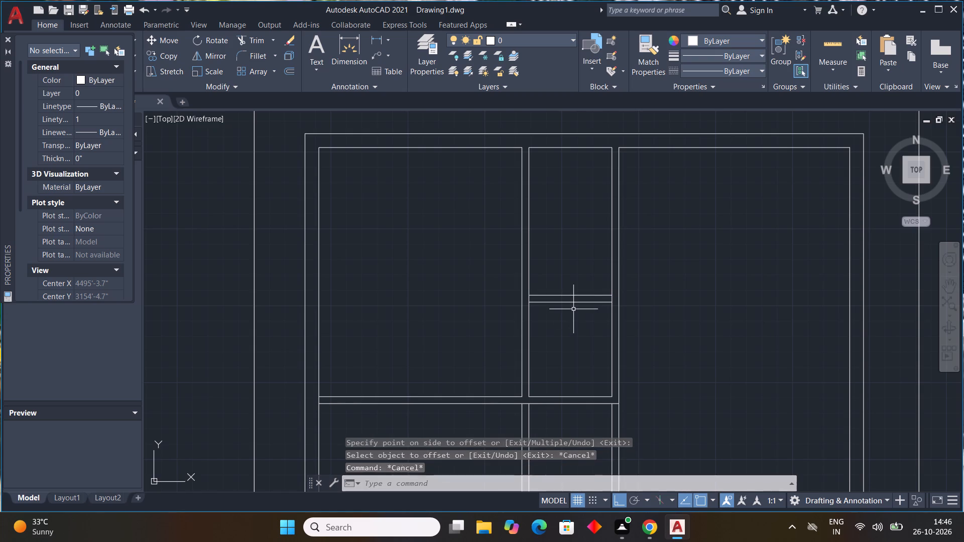
{"action": "key", "text": "Escape"}
{"action": "key", "text": "Escape"}
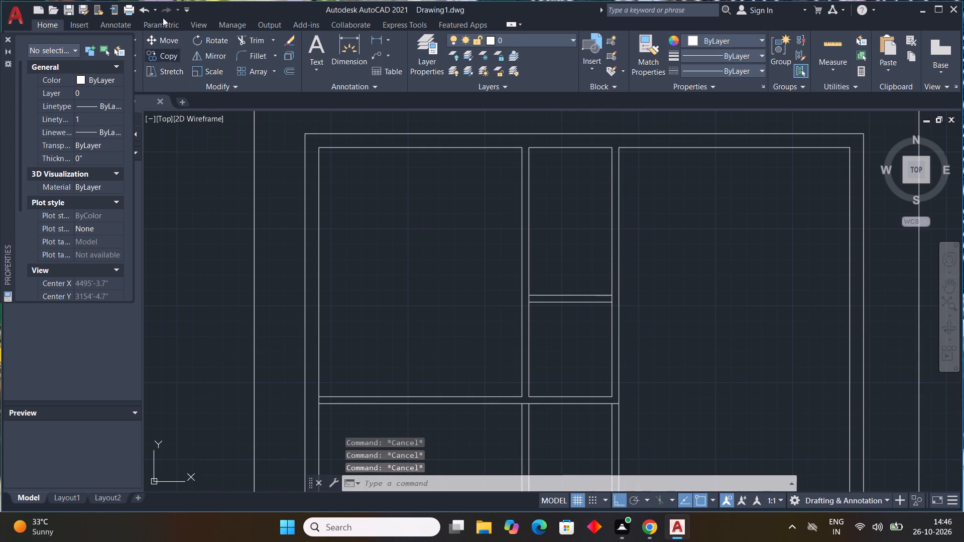
Measure the clear height between the middle room's cross partition and the horizontal partition below it.
{"action": "left_click", "coordinate": [347, 63]}
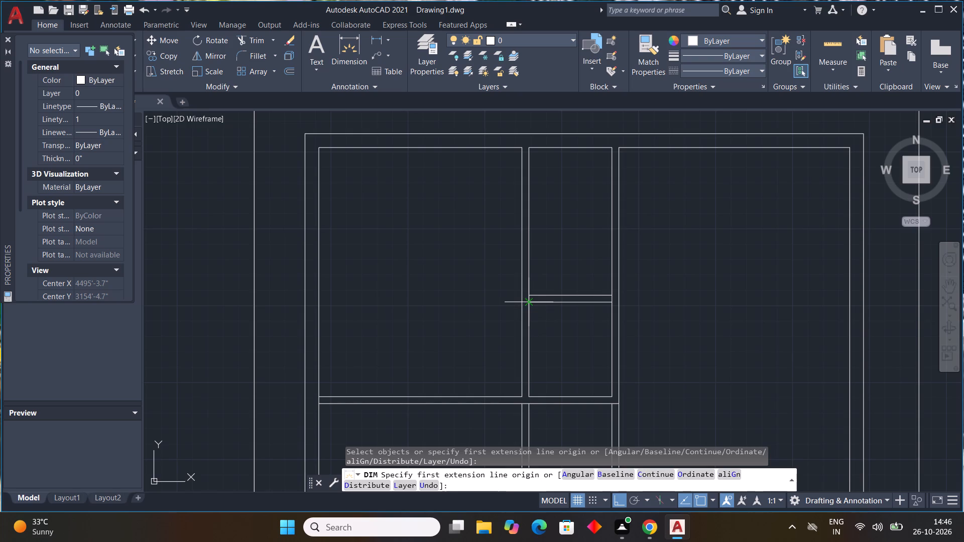
{"action": "left_click", "coordinate": [530, 303]}
{"action": "middle_click_drag", "start_coordinate": [529, 373], "coordinate": [520, 309]}
{"action": "scroll", "coordinate": [520, 309], "scroll_direction": "down", "scroll_amount": 1}
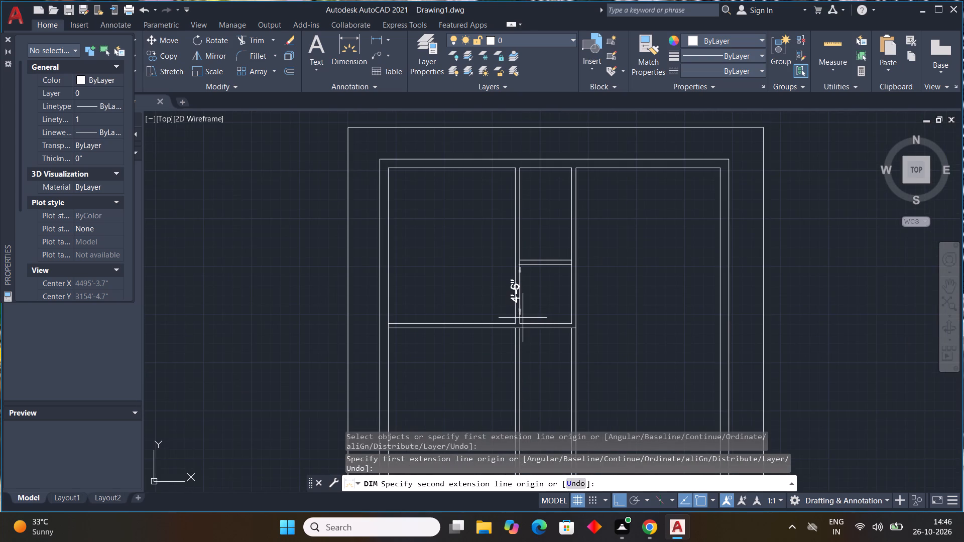
{"action": "scroll", "coordinate": [523, 318], "scroll_direction": "up", "scroll_amount": 1}
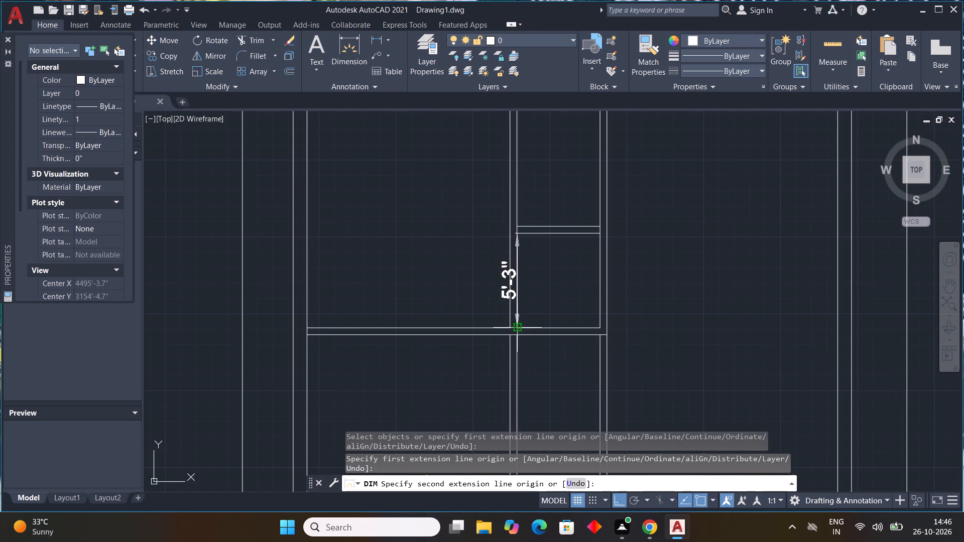
{"action": "scroll", "coordinate": [523, 326], "scroll_direction": "up", "scroll_amount": 4}
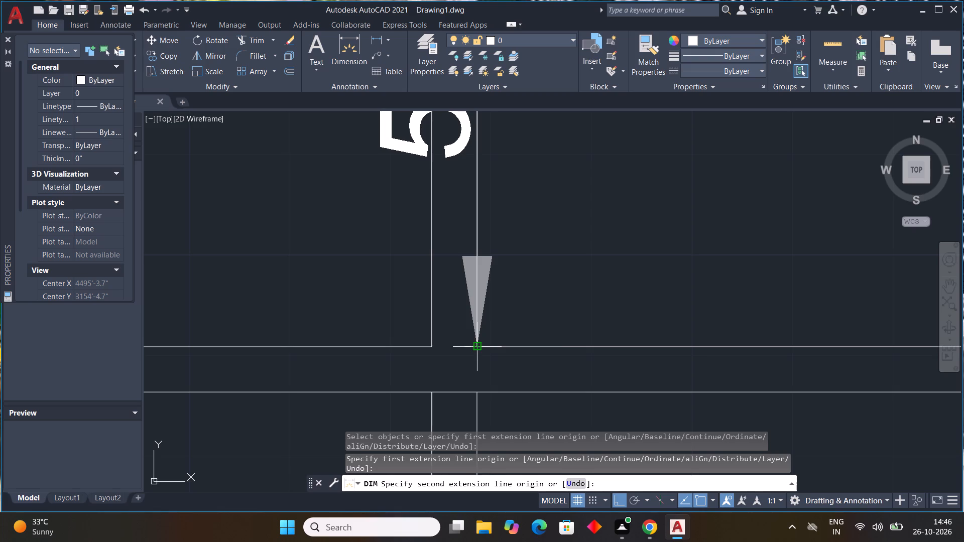
{"action": "scroll", "coordinate": [478, 343], "scroll_direction": "down", "scroll_amount": 4}
{"action": "scroll", "coordinate": [478, 340], "scroll_direction": "up", "scroll_amount": 2}
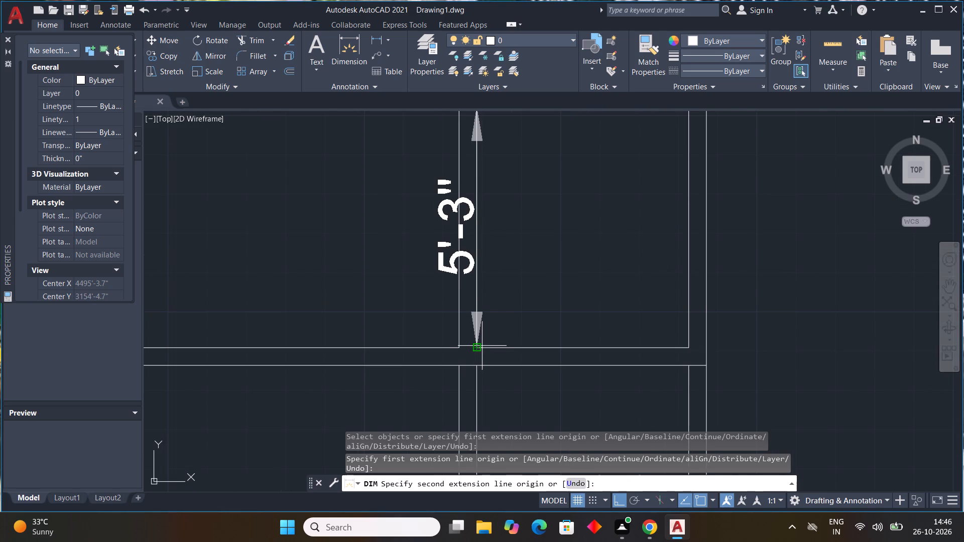
{"action": "scroll", "coordinate": [503, 355], "scroll_direction": "down", "scroll_amount": 1}
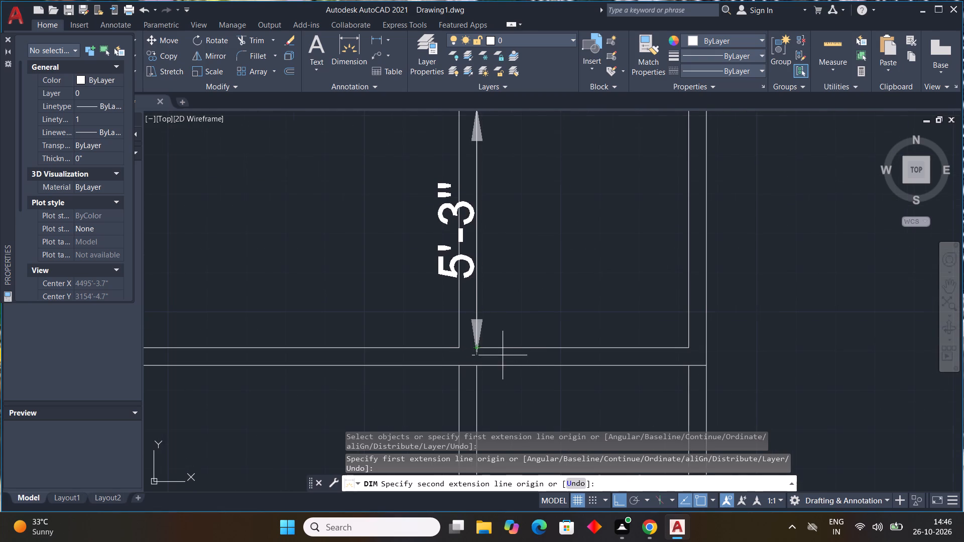
{"action": "scroll", "coordinate": [507, 337], "scroll_direction": "down", "scroll_amount": 3}
{"action": "scroll", "coordinate": [517, 331], "scroll_direction": "up", "scroll_amount": 2}
{"action": "scroll", "coordinate": [471, 358], "scroll_direction": "up", "scroll_amount": 3}
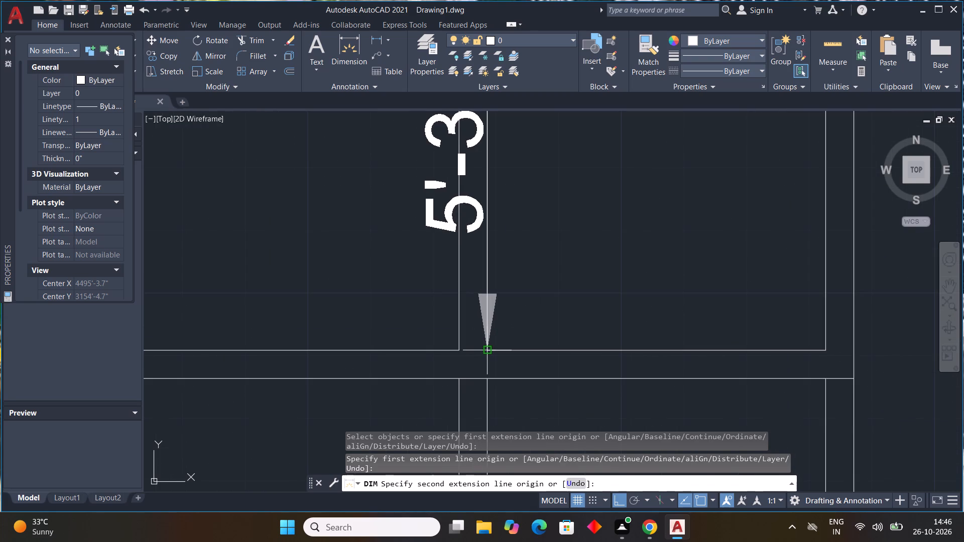
{"action": "scroll", "coordinate": [488, 346], "scroll_direction": "down", "scroll_amount": 3}
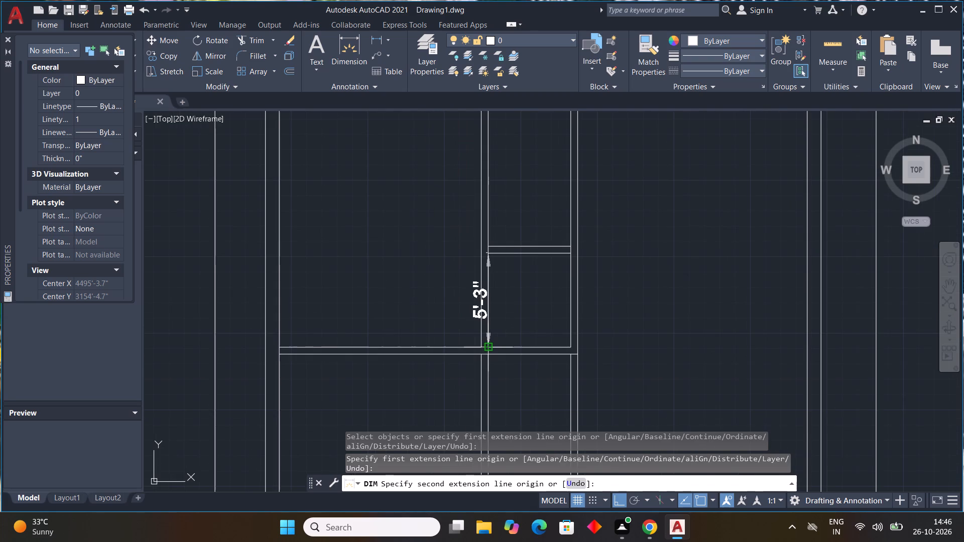
{"action": "key", "text": "Escape"}
{"action": "key", "text": "Escape"}
{"action": "key", "text": "Escape"}
{"action": "key", "text": "Escape"}
{"action": "key", "text": "Escape"}
{"action": "key", "text": "Escape"}
{"action": "key", "text": "Escape"}
Measure the clear height between the top wall's inner line and the middle room's cross partition.
{"action": "scroll", "coordinate": [465, 323], "scroll_direction": "down", "scroll_amount": 4}
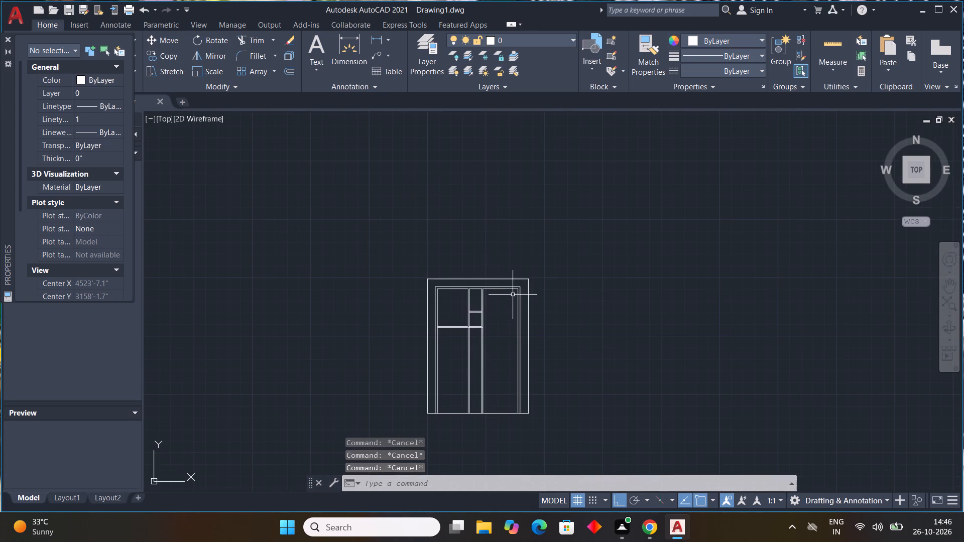
{"action": "scroll", "coordinate": [488, 288], "scroll_direction": "up", "scroll_amount": 4}
{"action": "left_click", "coordinate": [346, 54]}
{"action": "middle_click_drag", "start_coordinate": [399, 199], "coordinate": [406, 193]}
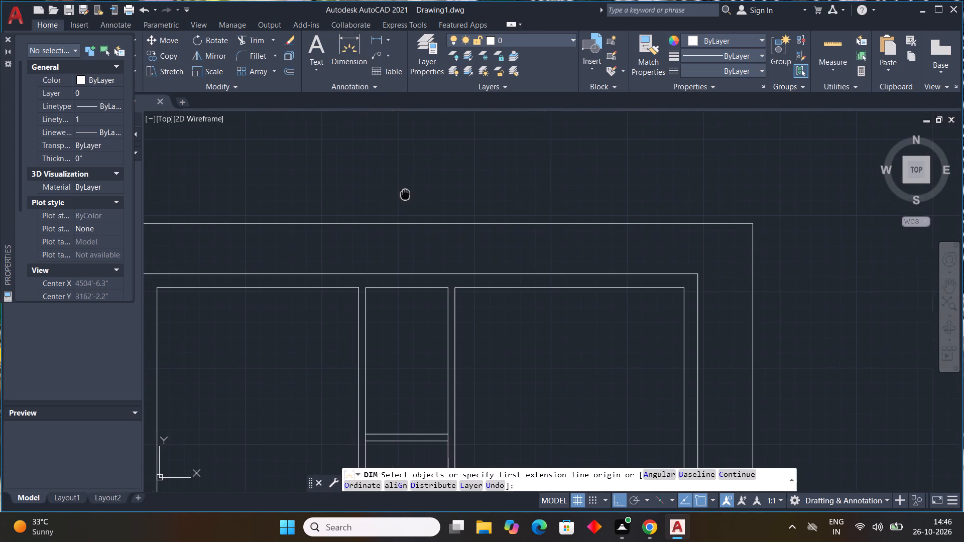
{"action": "middle_click_drag", "start_coordinate": [406, 193], "coordinate": [498, 108]}
{"action": "left_click", "coordinate": [460, 199]}
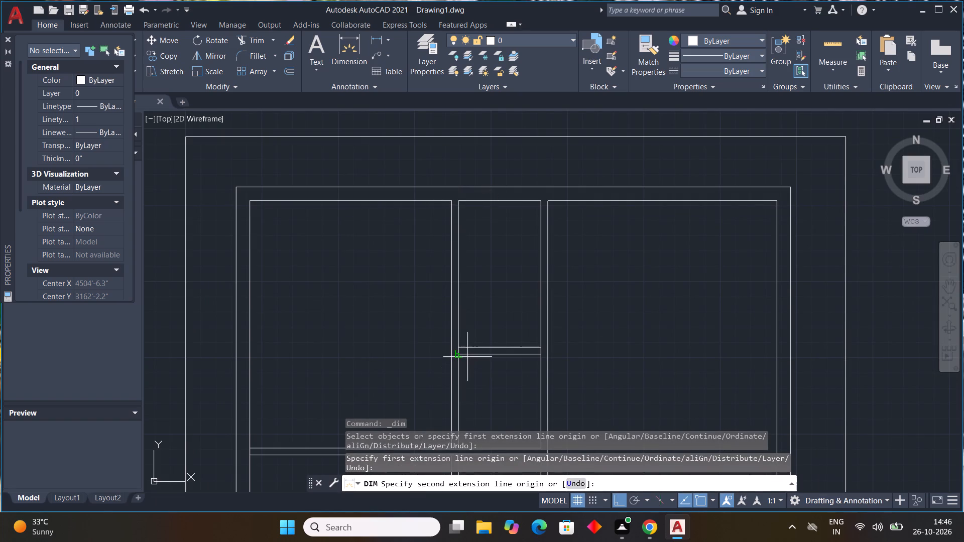
{"action": "scroll", "coordinate": [466, 355], "scroll_direction": "up", "scroll_amount": 2}
{"action": "scroll", "coordinate": [445, 333], "scroll_direction": "down", "scroll_amount": 2}
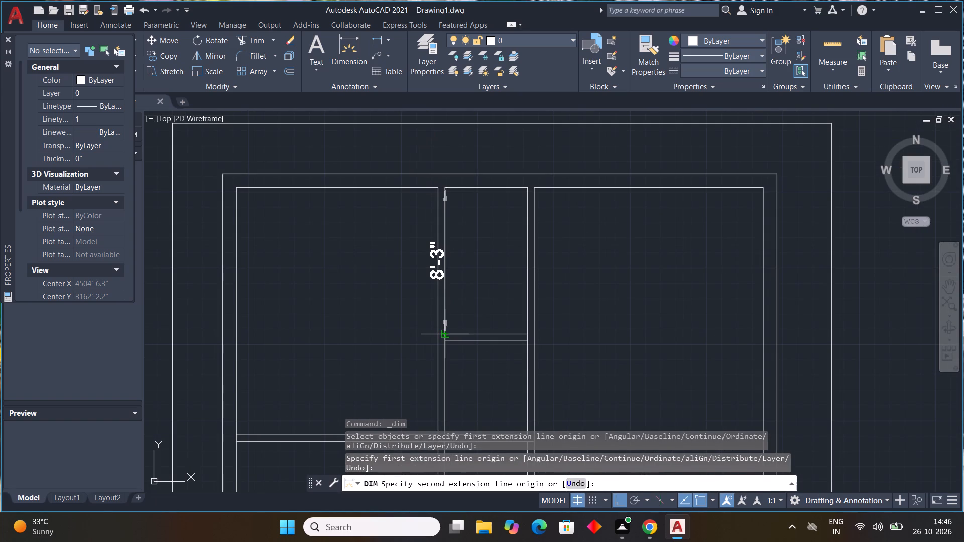
{"action": "scroll", "coordinate": [445, 333], "scroll_direction": "up", "scroll_amount": 3}
{"action": "scroll", "coordinate": [436, 339], "scroll_direction": "down", "scroll_amount": 4}
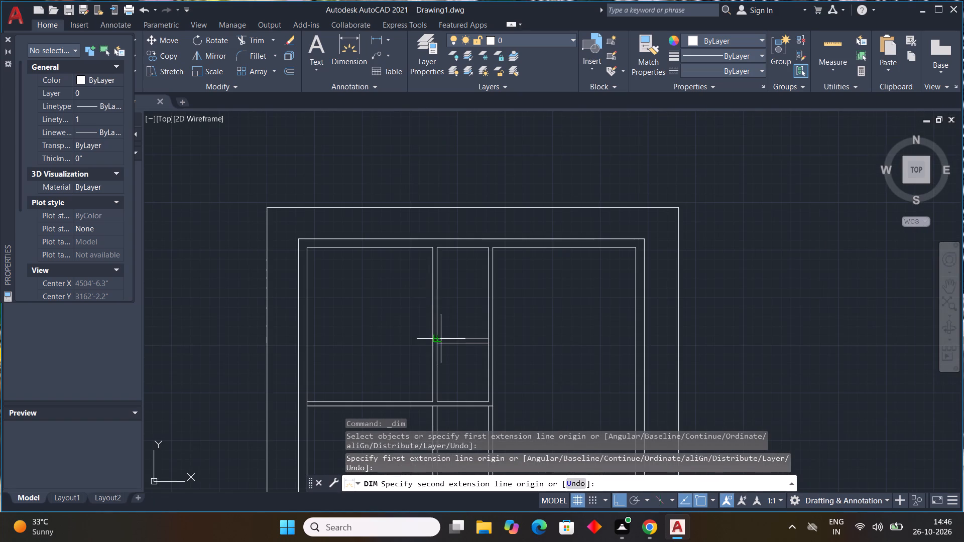
{"action": "key", "text": "Escape"}
{"action": "key", "text": "Escape"}
{"action": "key", "text": "Escape"}
{"action": "key", "text": "Escape"}
{"action": "key", "text": "Escape"}
{"action": "key", "text": "Escape"}
{"action": "key", "text": "Escape"}
{"action": "key", "text": "Escape"}
{"action": "key", "text": "Escape"}
{"action": "key", "text": "Escape"}
Draw a short jamb line across the horizontal partition's thickness, just left of the left vertical partition.
{"action": "scroll", "coordinate": [407, 312], "scroll_direction": "down", "scroll_amount": 4}
{"action": "middle_click_drag", "start_coordinate": [442, 324], "coordinate": [525, 325]}
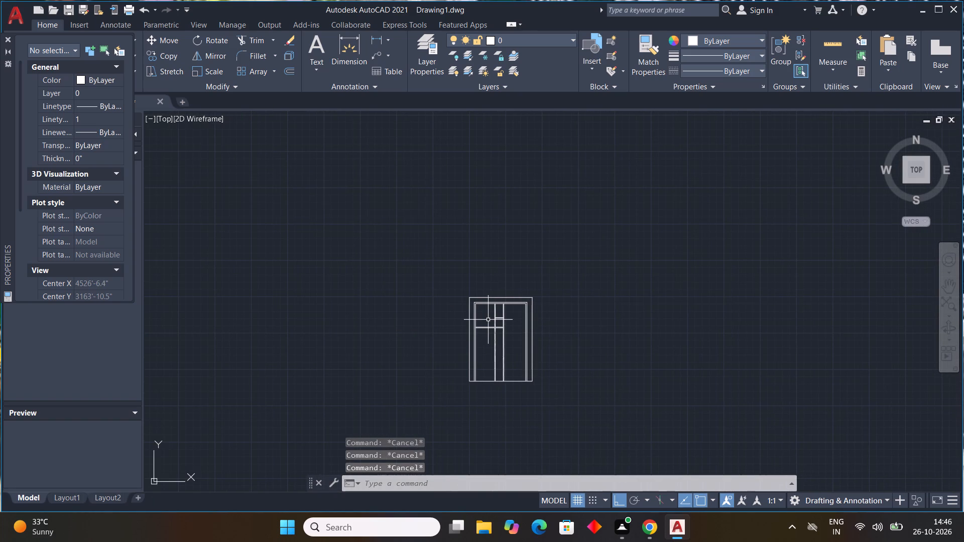
{"action": "middle_click_drag", "start_coordinate": [506, 353], "coordinate": [506, 330]}
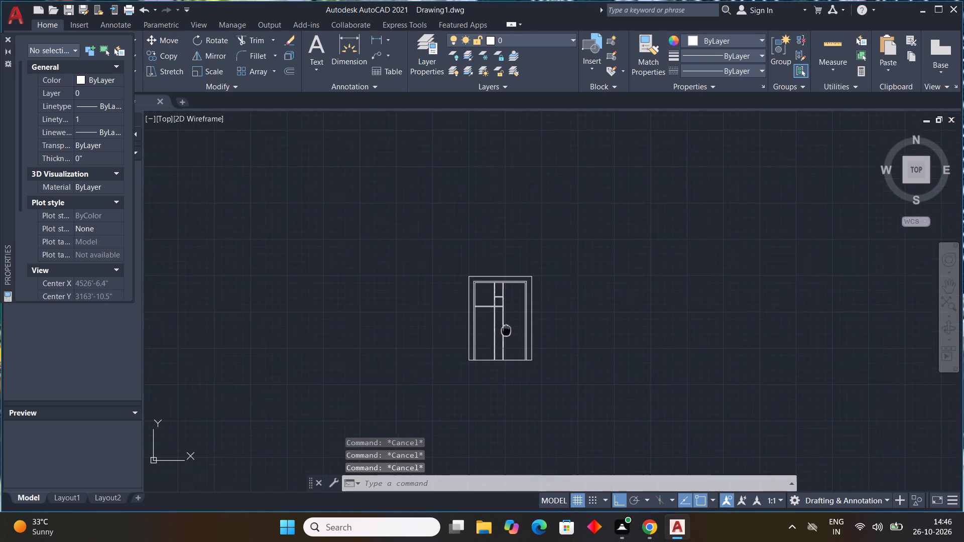
{"action": "middle_click_drag", "start_coordinate": [506, 330], "coordinate": [503, 307]}
{"action": "middle_click", "coordinate": [503, 307]}
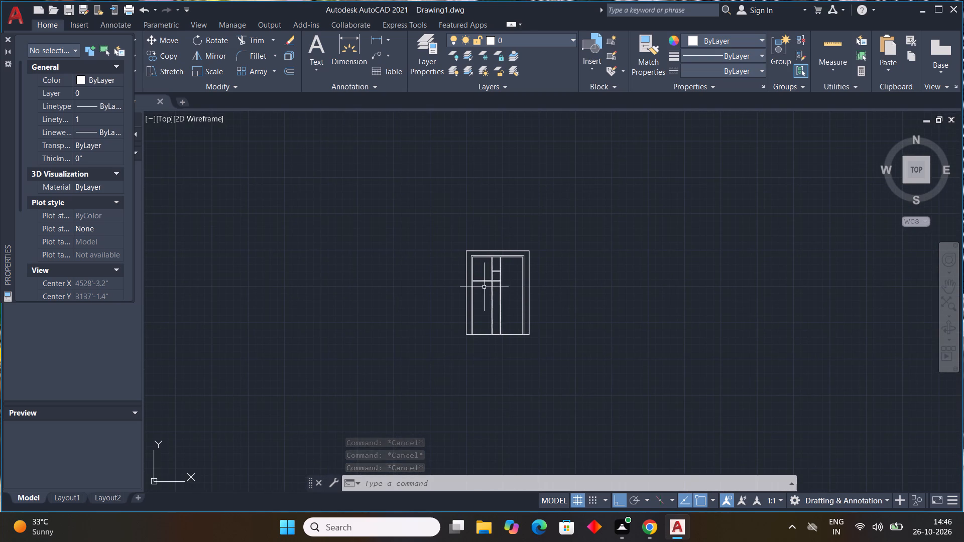
{"action": "scroll", "coordinate": [484, 286], "scroll_direction": "up", "scroll_amount": 3}
{"action": "type", "text": "l"}
{"action": "key", "text": "space"}
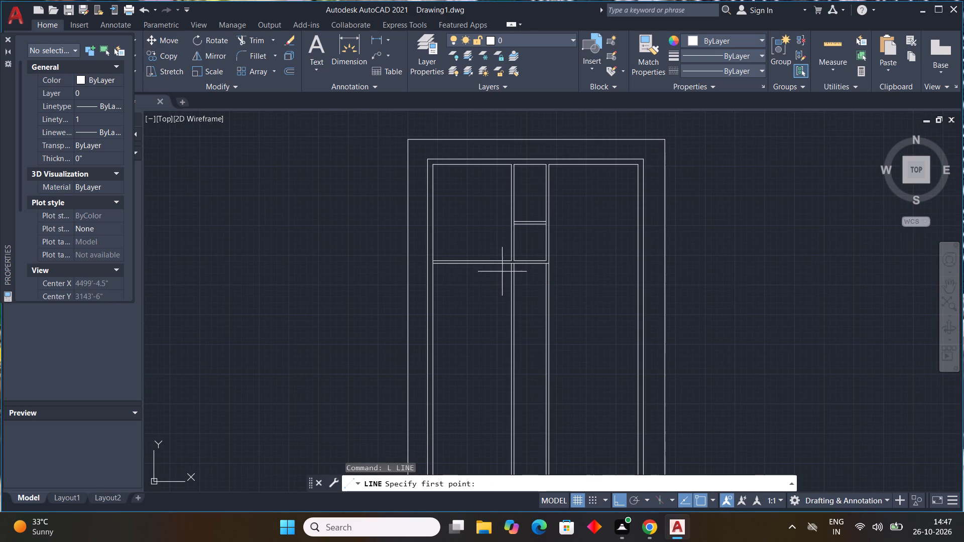
{"action": "scroll", "coordinate": [512, 263], "scroll_direction": "up", "scroll_amount": 4}
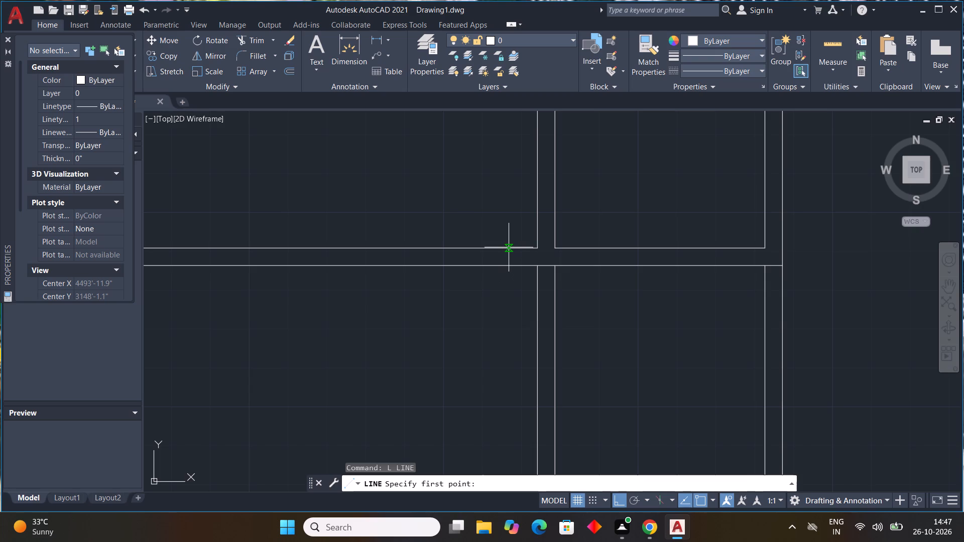
{"action": "left_click", "coordinate": [502, 247]}
{"action": "left_click", "coordinate": [501, 263]}
{"action": "key", "text": "Escape"}
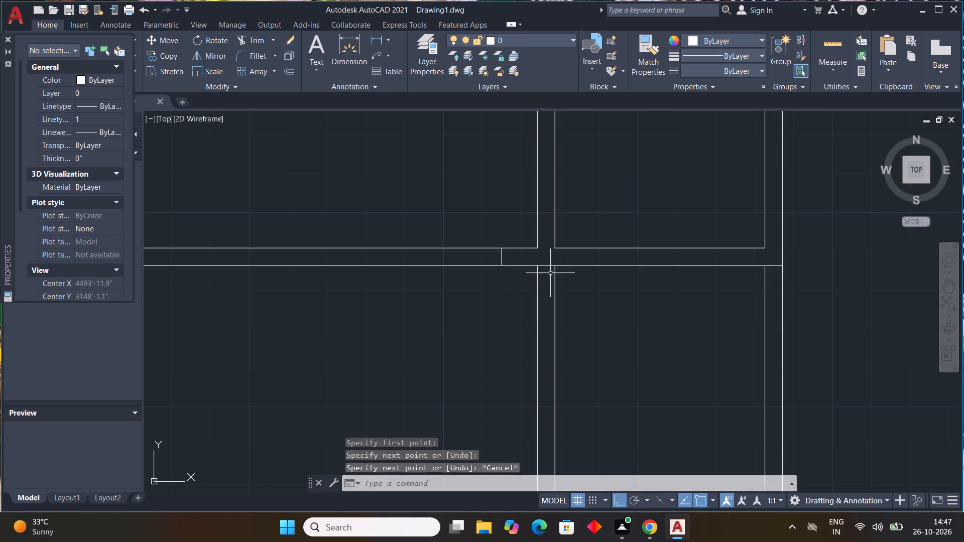
Draw a second jamb line across the horizontal partition, farther left of the first one, to mark a door opening.
{"action": "key", "text": "space"}
{"action": "middle_click_drag", "start_coordinate": [431, 265], "coordinate": [499, 269]}
{"action": "scroll", "coordinate": [432, 266], "scroll_direction": "down", "scroll_amount": 2}
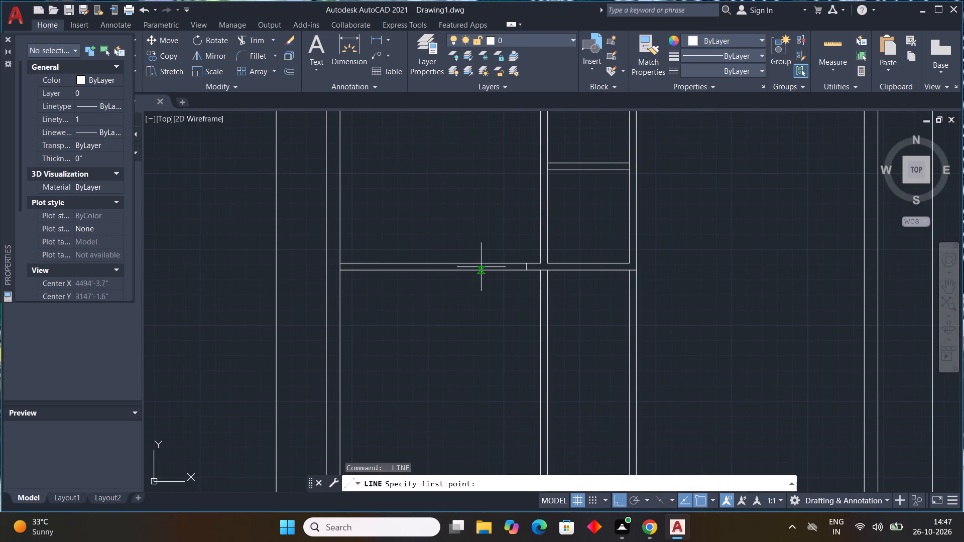
{"action": "scroll", "coordinate": [478, 262], "scroll_direction": "up", "scroll_amount": 2}
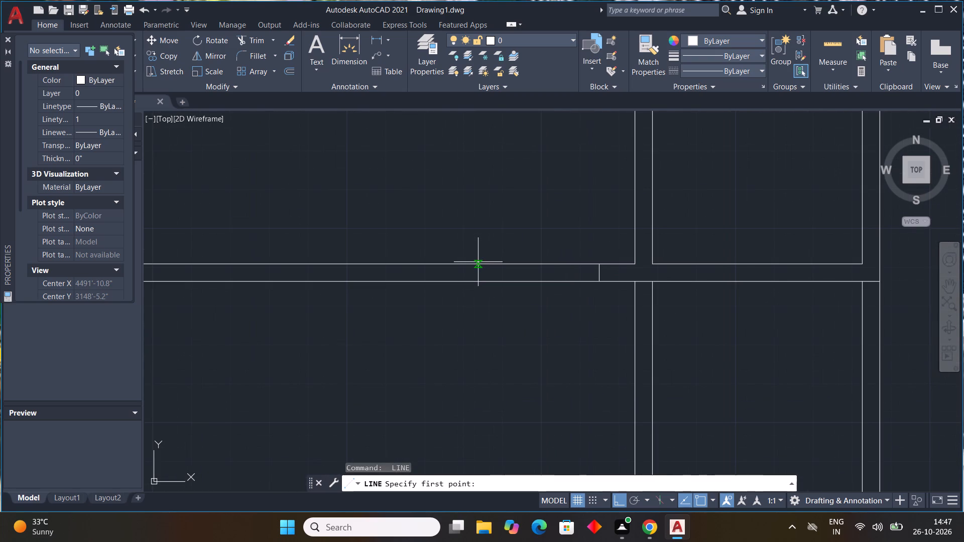
{"action": "left_click", "coordinate": [471, 263]}
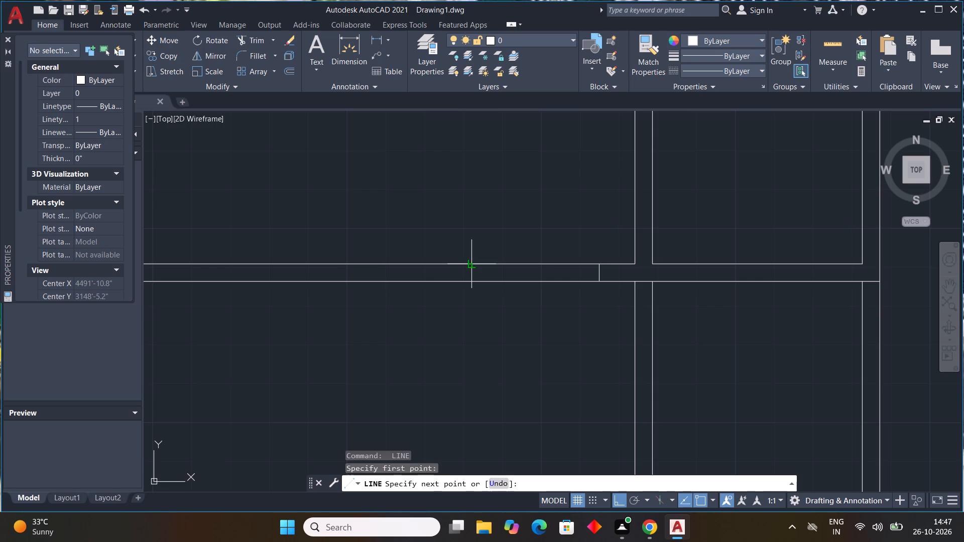
{"action": "left_click", "coordinate": [470, 283]}
{"action": "key", "text": "Escape"}
{"action": "scroll", "coordinate": [480, 282], "scroll_direction": "down", "scroll_amount": 3}
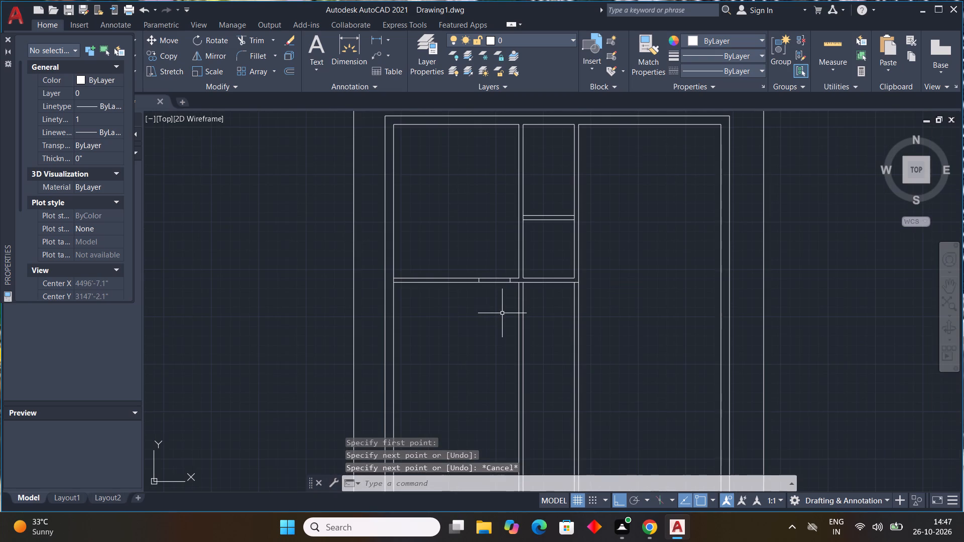
Trim both horizontal partition lines between the two jamb lines to cut the door opening.
{"action": "type", "text": "tr"}
{"action": "key", "text": "space"}
{"action": "left_click_drag", "start_coordinate": [490, 260], "coordinate": [496, 324]}
Trim the left outer wall's inner line where the horizontal partition joins it.
{"action": "scroll", "coordinate": [418, 283], "scroll_direction": "up", "scroll_amount": 1}
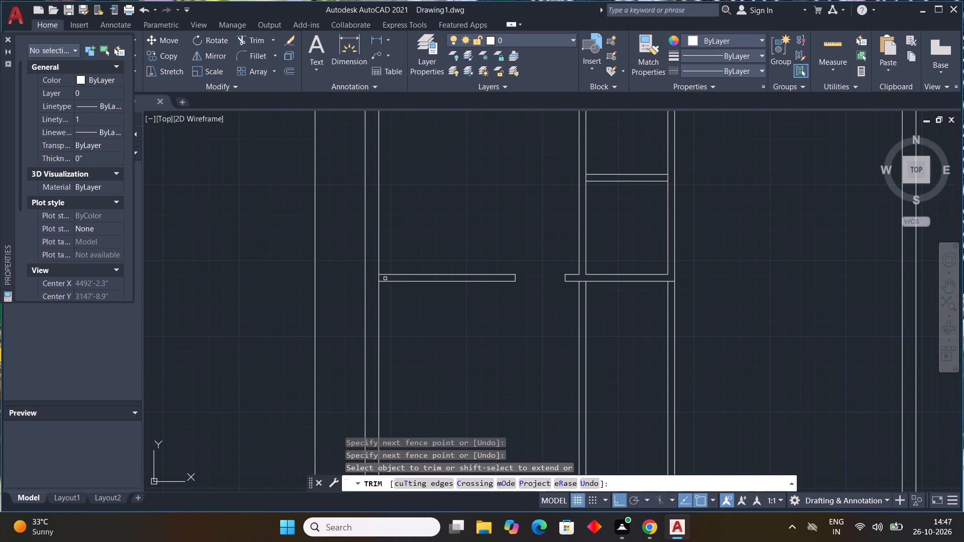
{"action": "scroll", "coordinate": [385, 278], "scroll_direction": "up", "scroll_amount": 3}
{"action": "left_click", "coordinate": [357, 280]}
{"action": "scroll", "coordinate": [409, 374], "scroll_direction": "down", "scroll_amount": 3}
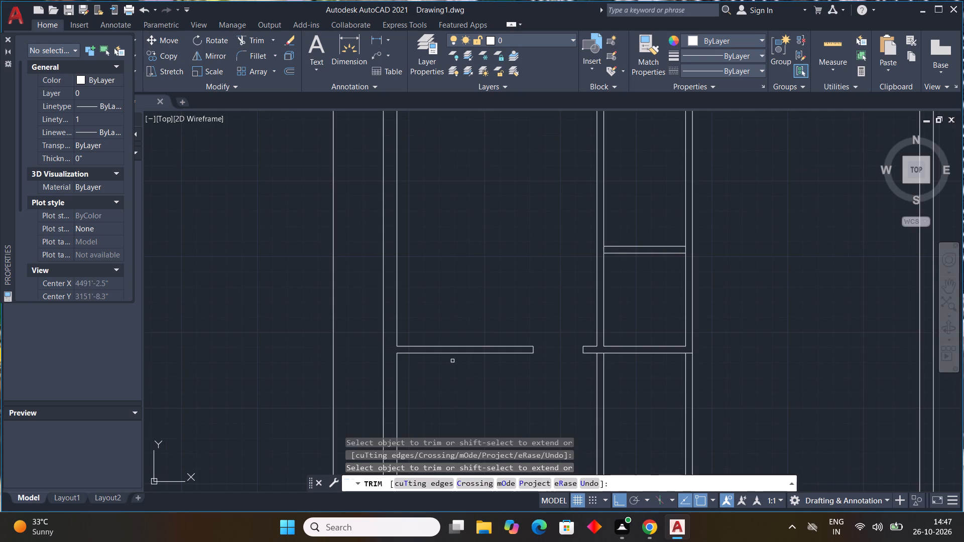
{"action": "scroll", "coordinate": [462, 362], "scroll_direction": "down", "scroll_amount": 3}
{"action": "middle_click_drag", "start_coordinate": [535, 371], "coordinate": [450, 341]}
{"action": "middle_click", "coordinate": [450, 341]}
{"action": "middle_click", "coordinate": [450, 341]}
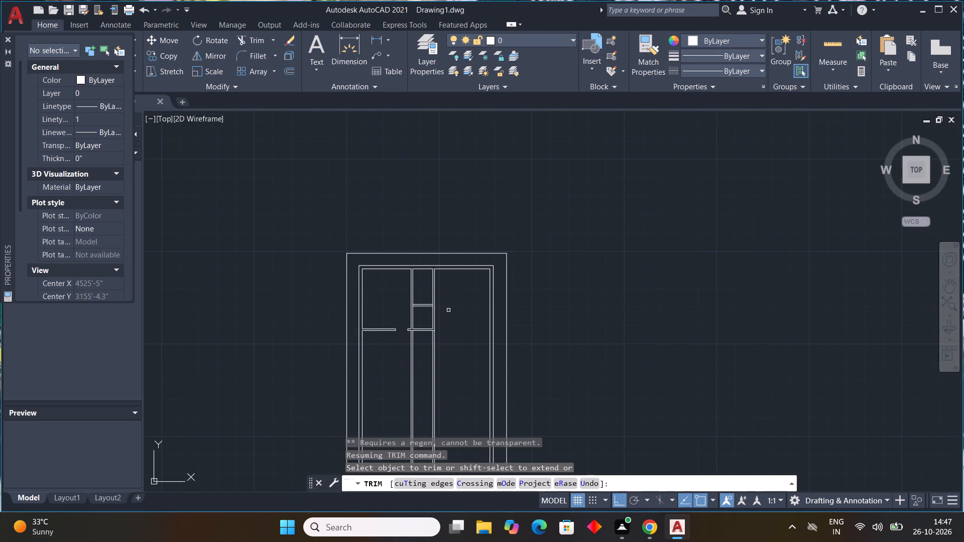
{"action": "key", "text": "Escape"}
{"action": "key", "text": "Escape"}
{"action": "key", "text": "Escape"}
{"action": "key", "text": "Escape"}
{"action": "key", "text": "Escape"}
{"action": "key", "text": "Escape"}
{"action": "key", "text": "Escape"}
{"action": "key", "text": "Escape"}
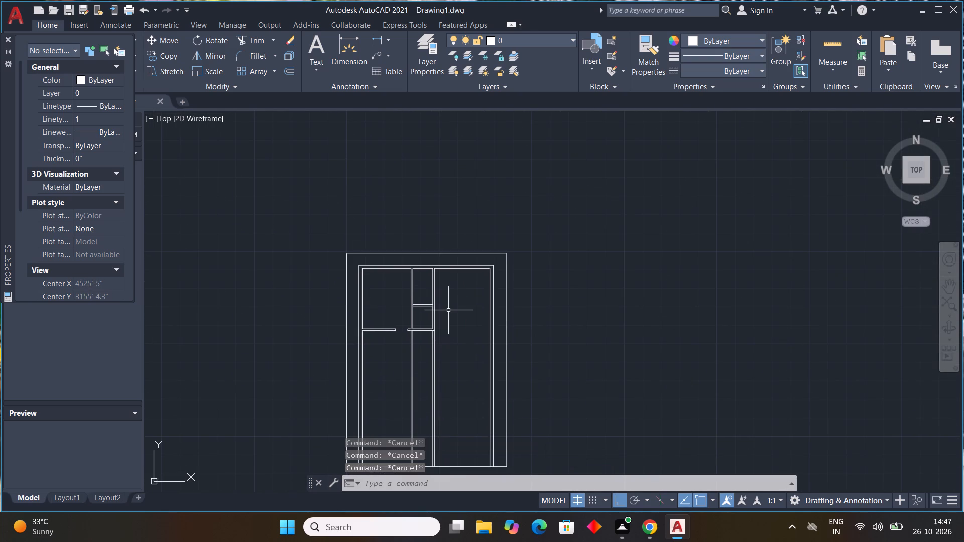
Draw a short line across the left vertical partition's thickness, a little below the top wall.
{"action": "type", "text": "l"}
{"action": "key", "text": "space"}
{"action": "scroll", "coordinate": [402, 284], "scroll_direction": "up", "scroll_amount": 2}
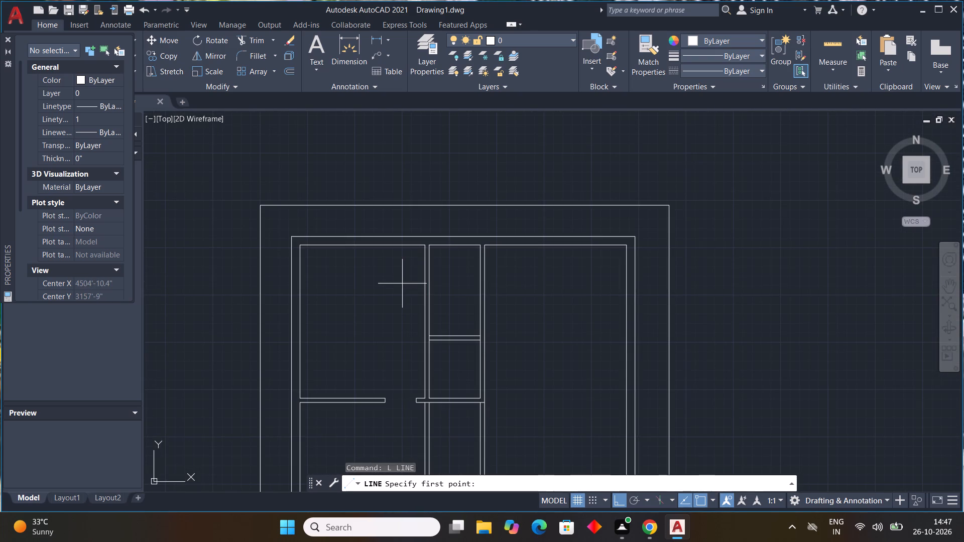
{"action": "scroll", "coordinate": [431, 263], "scroll_direction": "up", "scroll_amount": 2}
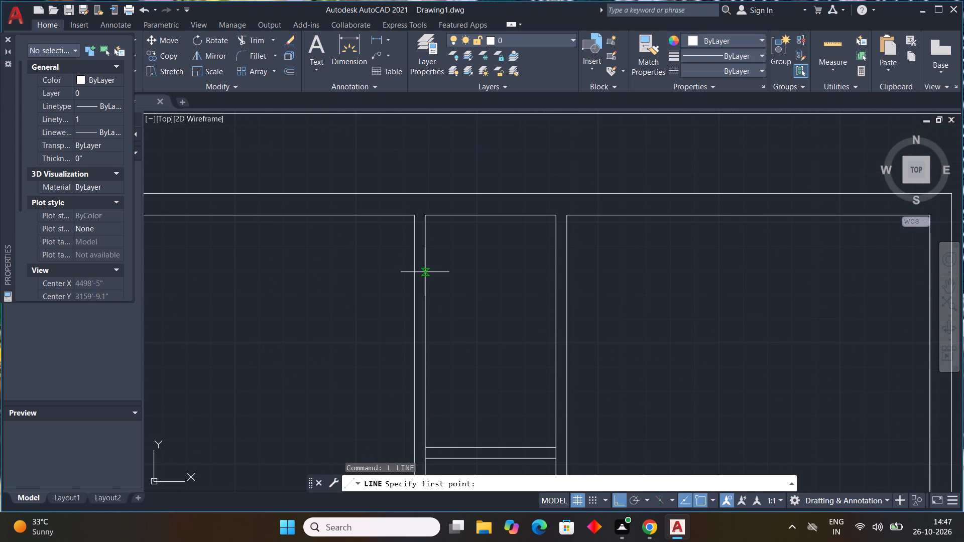
{"action": "left_click", "coordinate": [425, 269]}
{"action": "left_click", "coordinate": [413, 269]}
{"action": "key", "text": "Escape"}
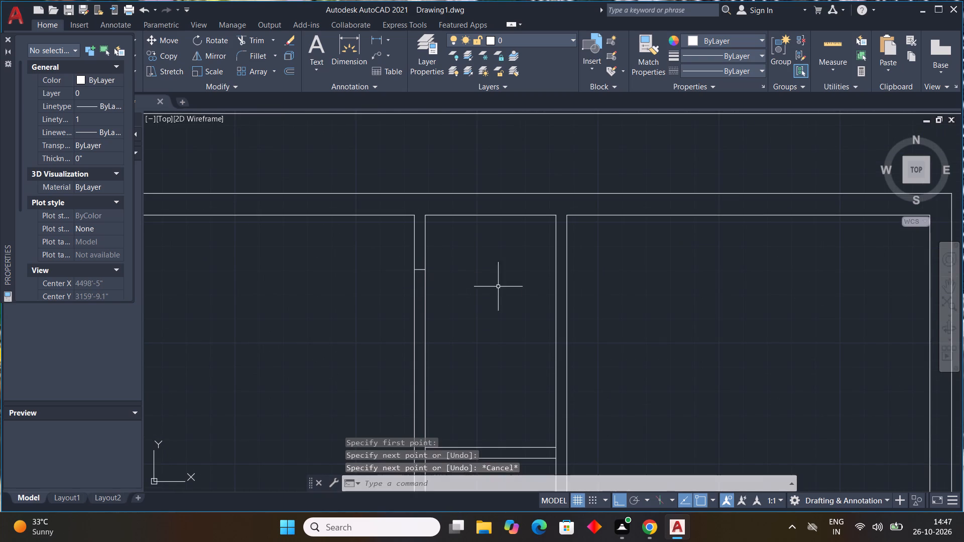
Draw a second short line across the left vertical partition, between the first one and the middle room's cross partition.
{"action": "key", "text": "space"}
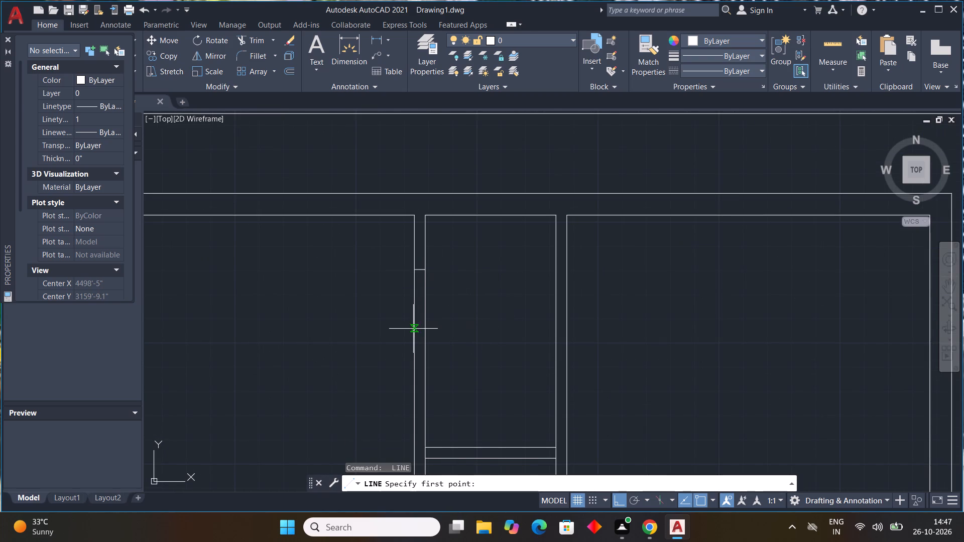
{"action": "middle_click_drag", "start_coordinate": [428, 317], "coordinate": [438, 280]}
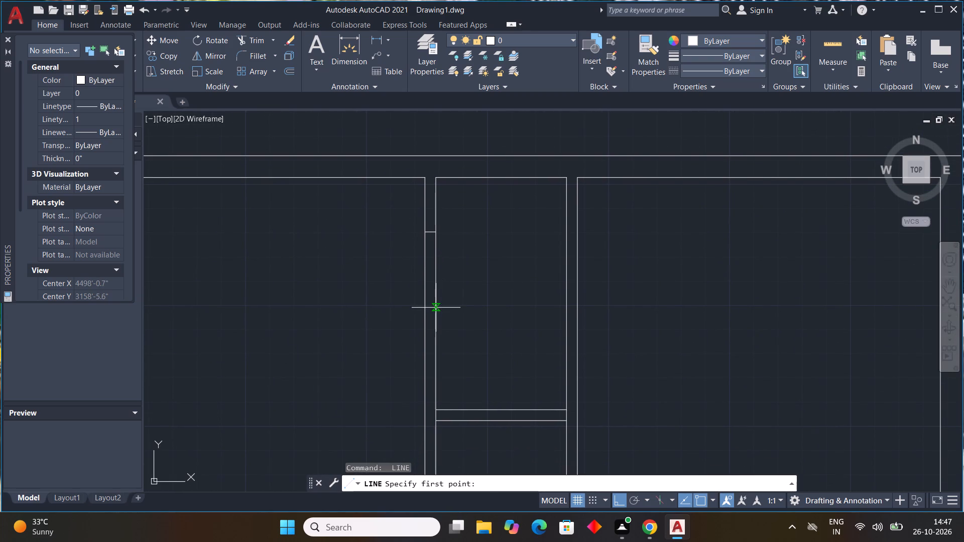
{"action": "left_click", "coordinate": [436, 308]}
{"action": "left_click", "coordinate": [425, 306]}
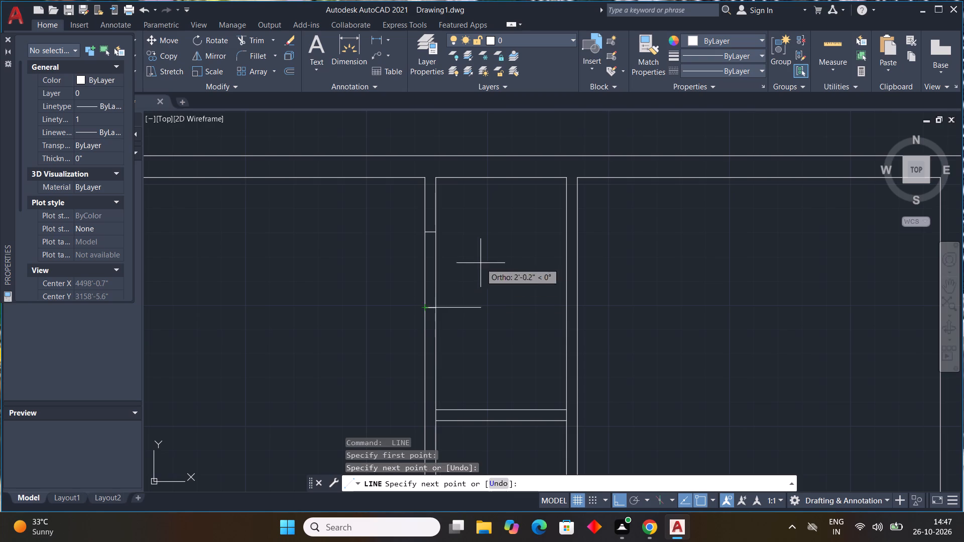
{"action": "key", "text": "Escape"}
Draw a horizontal line across the middle room from the lower jamb line's right end to the right vertical partition.
{"action": "key", "text": "l"}
{"action": "key", "text": "space"}
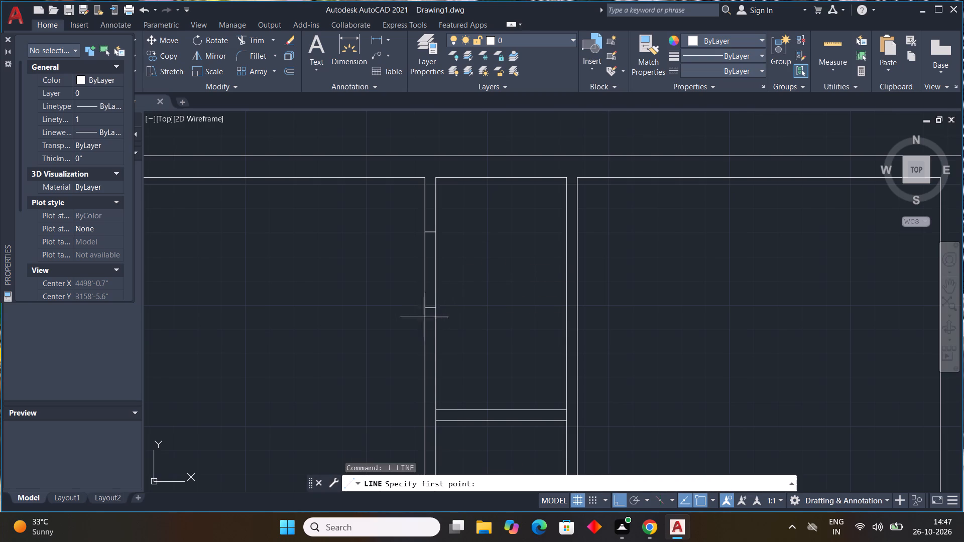
{"action": "left_click", "coordinate": [439, 308]}
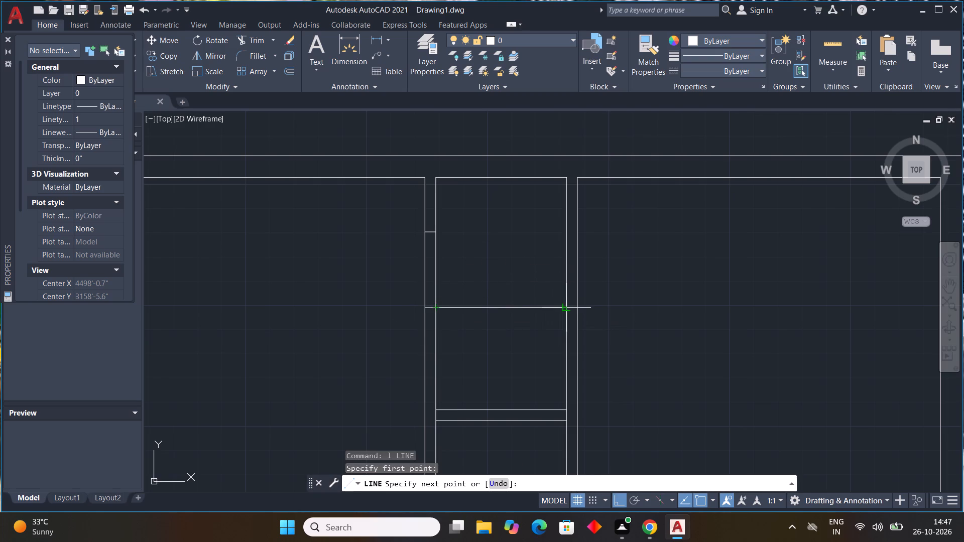
{"action": "left_click", "coordinate": [564, 309]}
{"action": "key", "text": "Escape"}
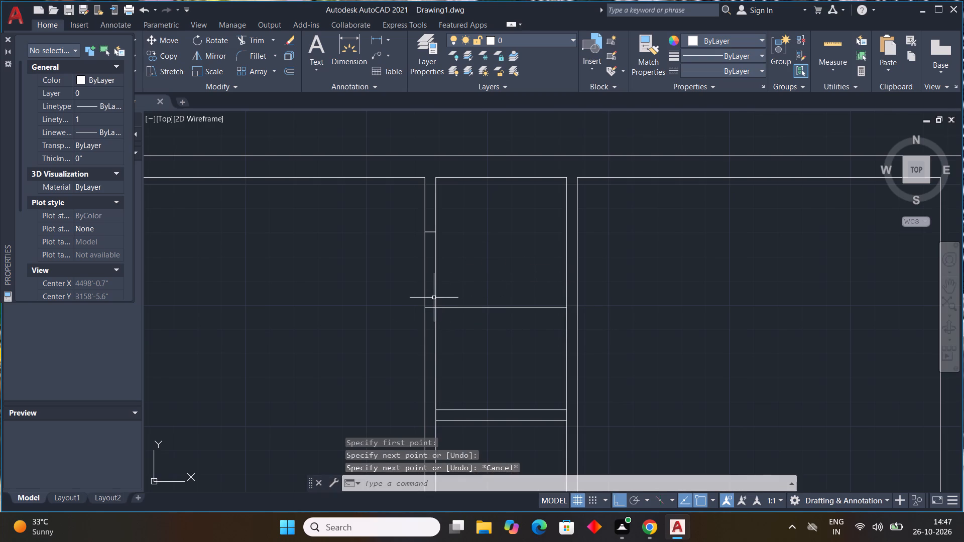
Trim the left vertical partition's right-hand line between the two short cross lines.
{"action": "type", "text": "tr"}
{"action": "key", "text": "space"}
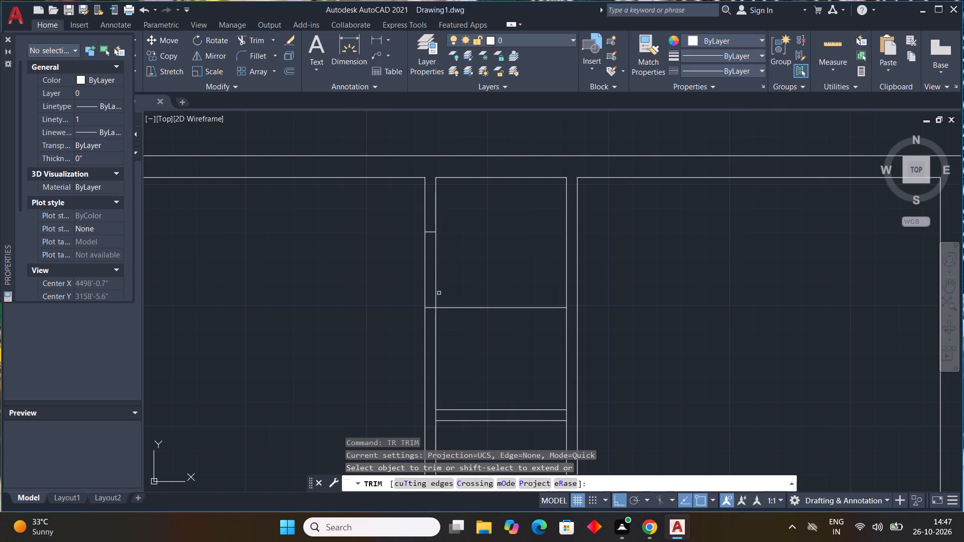
{"action": "left_click", "coordinate": [437, 289]}
{"action": "scroll", "coordinate": [455, 284], "scroll_direction": "down", "scroll_amount": 1}
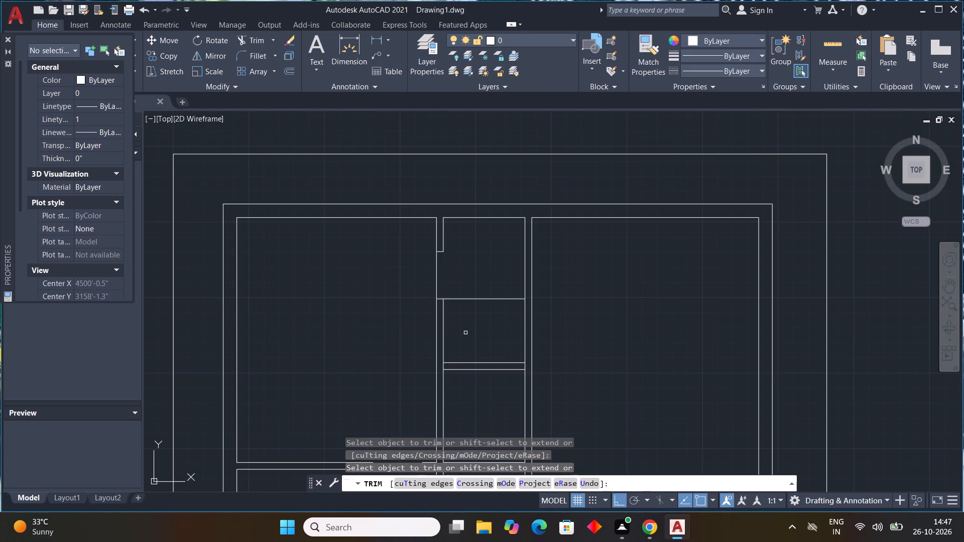
{"action": "scroll", "coordinate": [468, 333], "scroll_direction": "down", "scroll_amount": 2}
{"action": "middle_click_drag", "start_coordinate": [474, 338], "coordinate": [461, 312]}
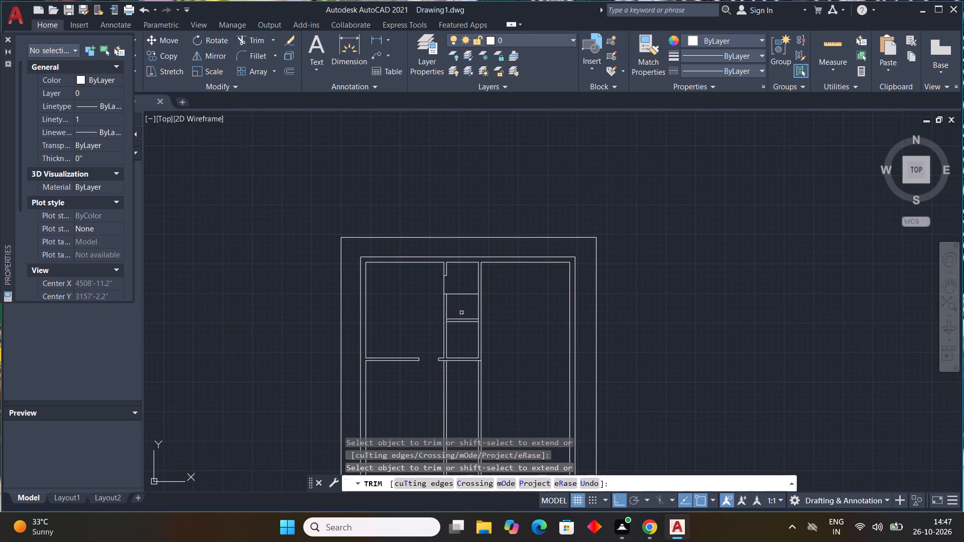
{"action": "key", "text": "Escape"}
{"action": "key", "text": "Escape"}
{"action": "key", "text": "Escape"}
{"action": "key", "text": "Escape"}
{"action": "key", "text": "Escape"}
{"action": "key", "text": "Escape"}
{"action": "key", "text": "Escape"}
{"action": "key", "text": "Escape"}
{"action": "key", "text": "Escape"}
{"action": "key", "text": "Escape"}
{"action": "key", "text": "Escape"}
{"action": "key", "text": "Escape"}
{"action": "key", "text": "Escape"}
{"action": "key", "text": "Escape"}
{"action": "key", "text": "Escape"}
{"action": "key", "text": "Escape"}
{"action": "key", "text": "Escape"}
{"action": "key", "text": "Escape"}
{"action": "key", "text": "Escape"}
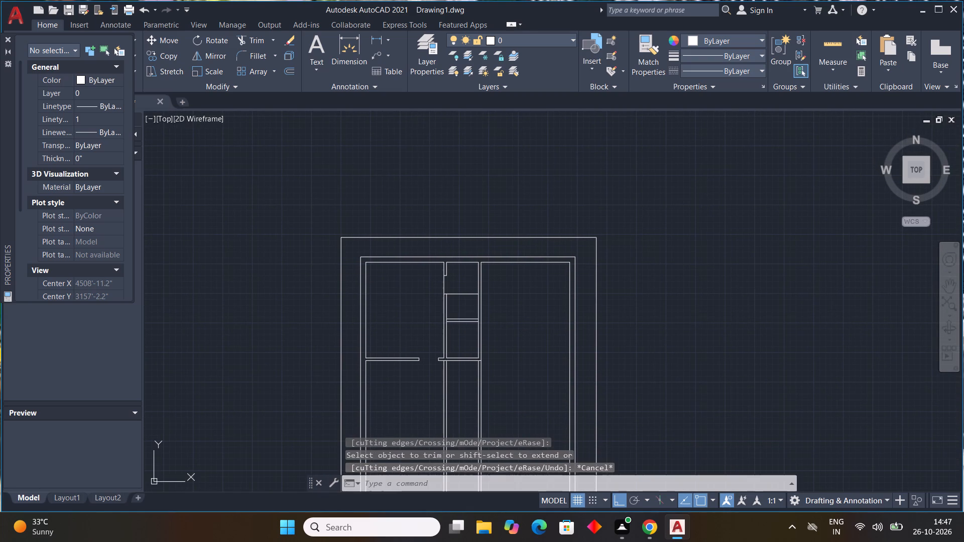
Draw a short line across the right vertical partition's thickness, just above the middle room's lower cross partition.
{"action": "middle_click_drag", "start_coordinate": [495, 363], "coordinate": [467, 326]}
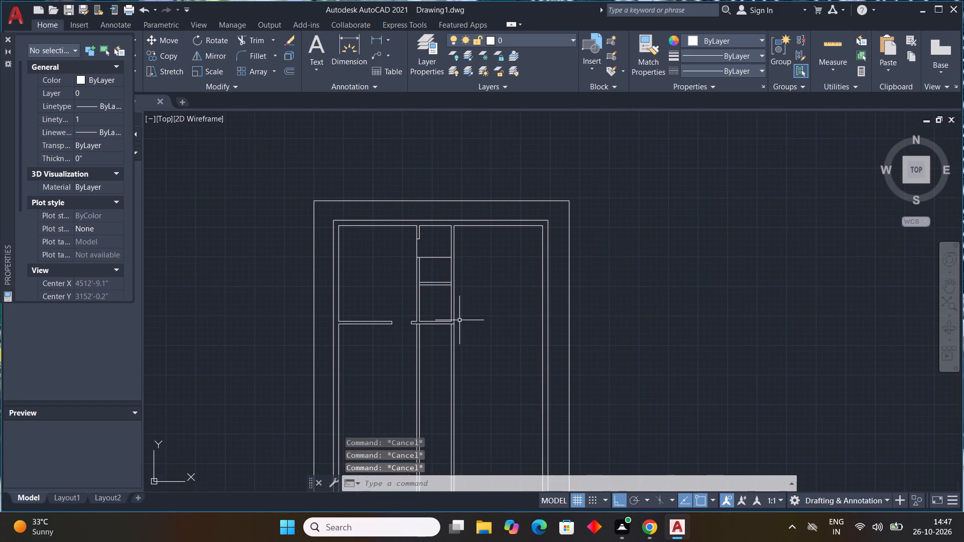
{"action": "scroll", "coordinate": [459, 320], "scroll_direction": "up", "scroll_amount": 2}
{"action": "type", "text": "l"}
{"action": "key", "text": "space"}
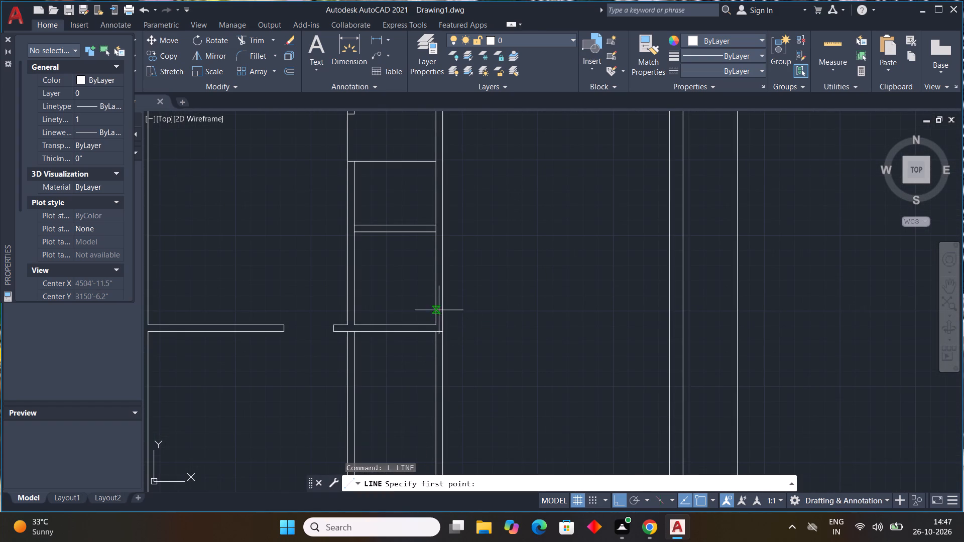
{"action": "scroll", "coordinate": [441, 311], "scroll_direction": "up", "scroll_amount": 3}
{"action": "scroll", "coordinate": [442, 320], "scroll_direction": "down", "scroll_amount": 2}
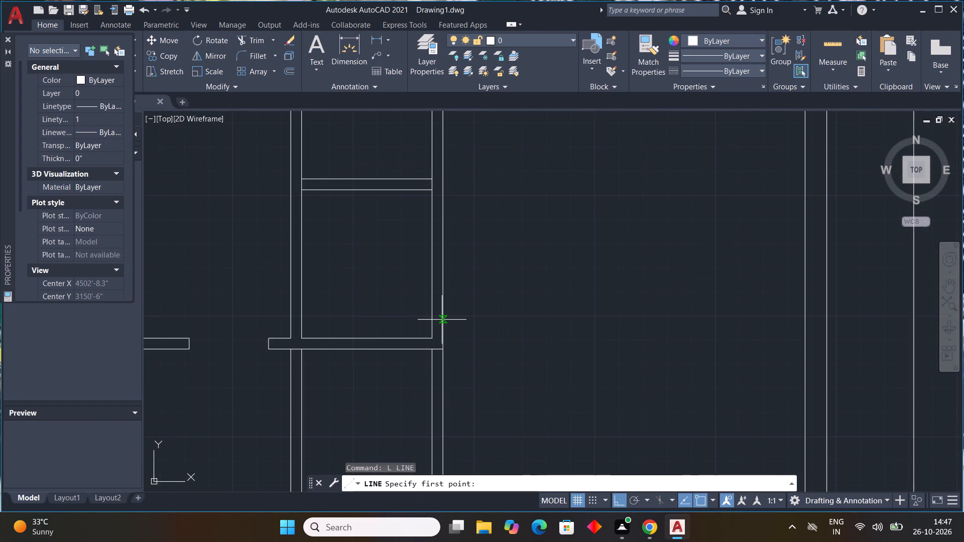
{"action": "scroll", "coordinate": [444, 320], "scroll_direction": "up", "scroll_amount": 1}
{"action": "left_click", "coordinate": [443, 324]}
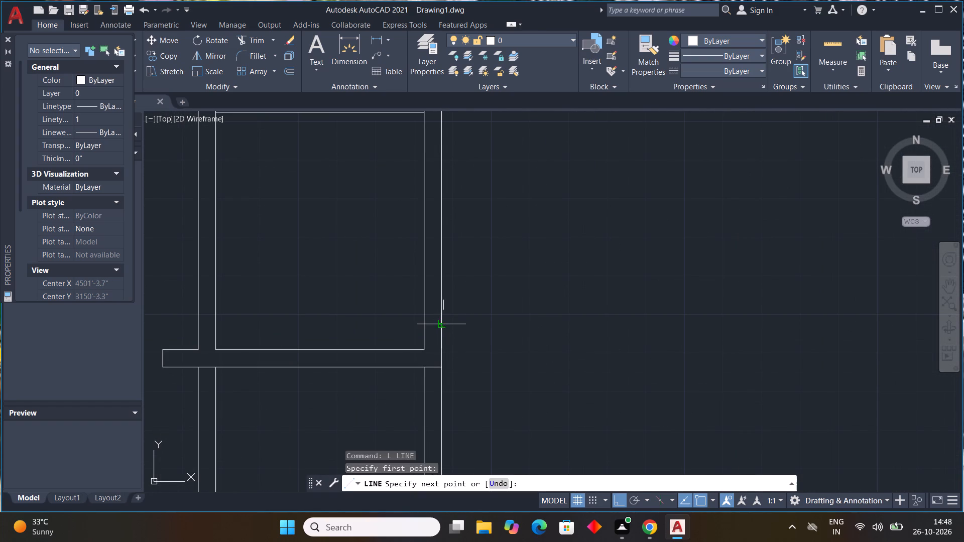
{"action": "left_click", "coordinate": [425, 325]}
{"action": "key", "text": "Escape"}
Draw a second short line across the right vertical partition, a little above the first one and below the middle cross partition.
{"action": "key", "text": "space"}
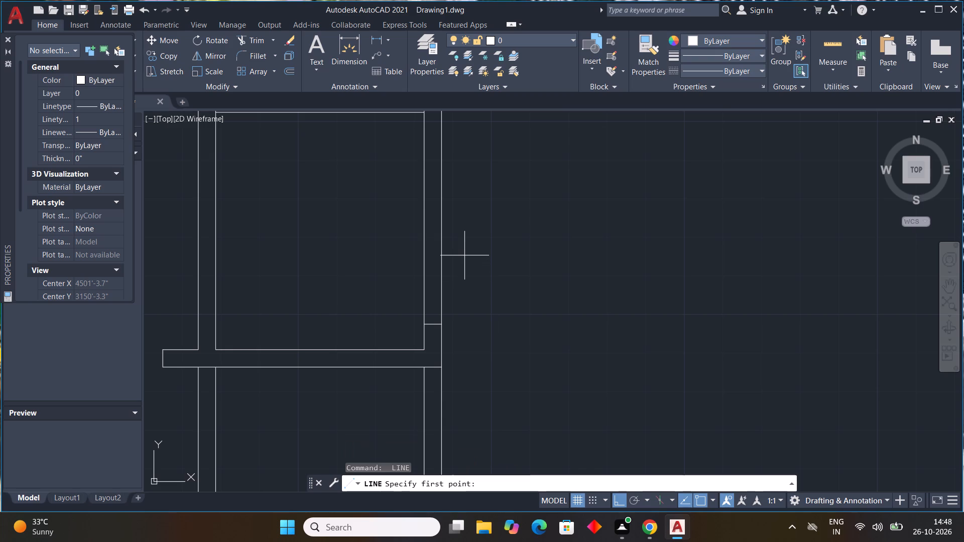
{"action": "left_click", "coordinate": [442, 226]}
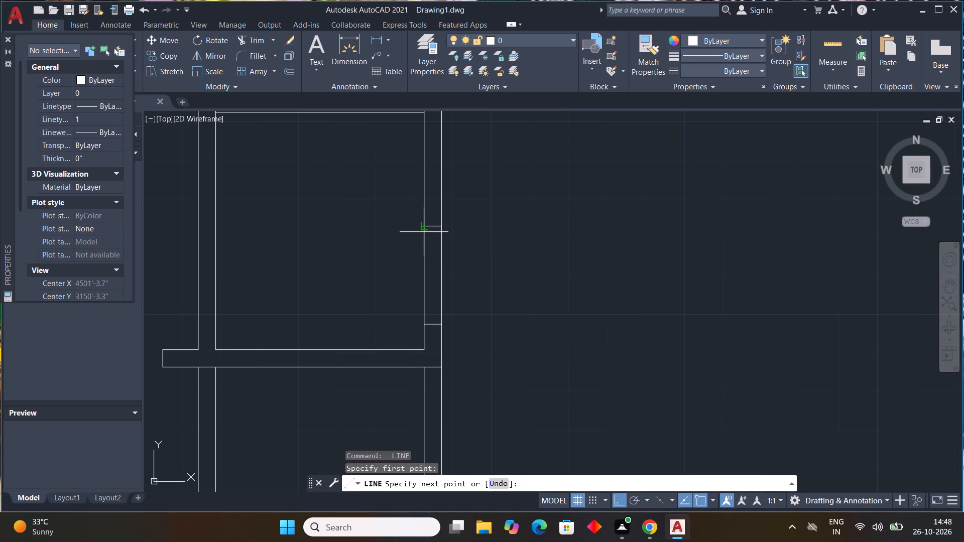
{"action": "left_click", "coordinate": [424, 232]}
{"action": "key", "text": "Escape"}
Trim the right vertical partition's left-hand line between the two short cross lines.
{"action": "key", "text": "t"}
{"action": "key", "text": "r"}
{"action": "key", "text": "space"}
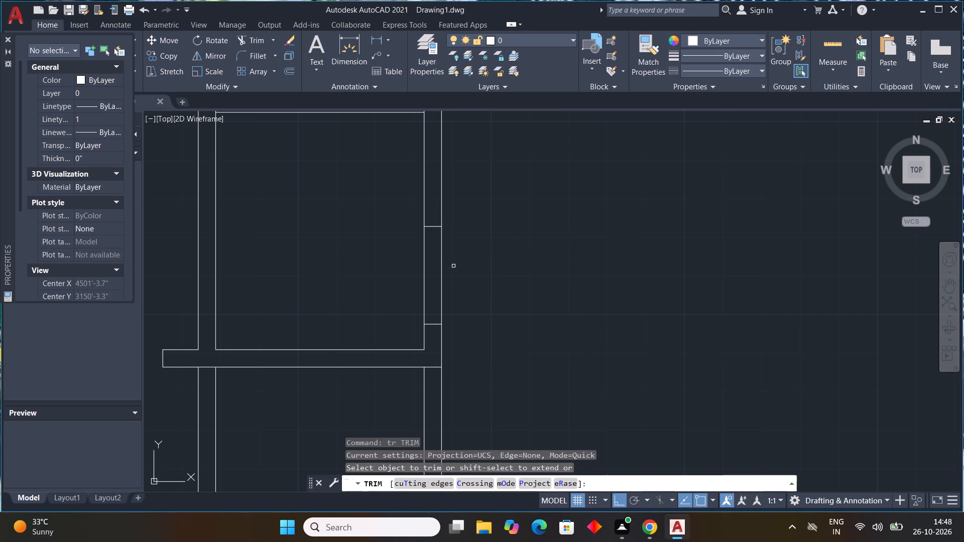
{"action": "left_click", "coordinate": [424, 265]}
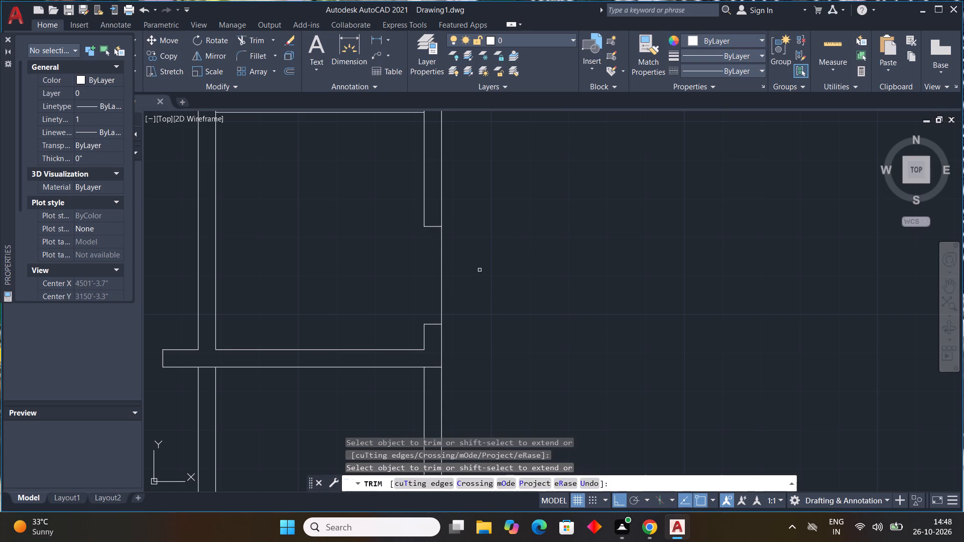
{"action": "key", "text": "Escape"}
Draw a horizontal line across the top-left room from the upper jamb line's left end to the left outer wall's inner face.
{"action": "scroll", "coordinate": [487, 269], "scroll_direction": "down", "scroll_amount": 3}
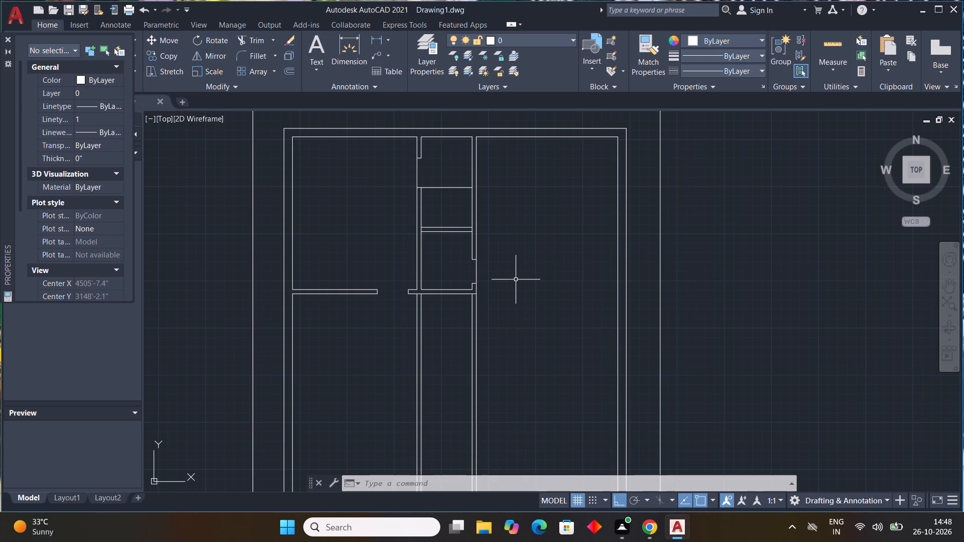
{"action": "key", "text": "Escape"}
{"action": "type", "text": "l"}
{"action": "key", "text": "space"}
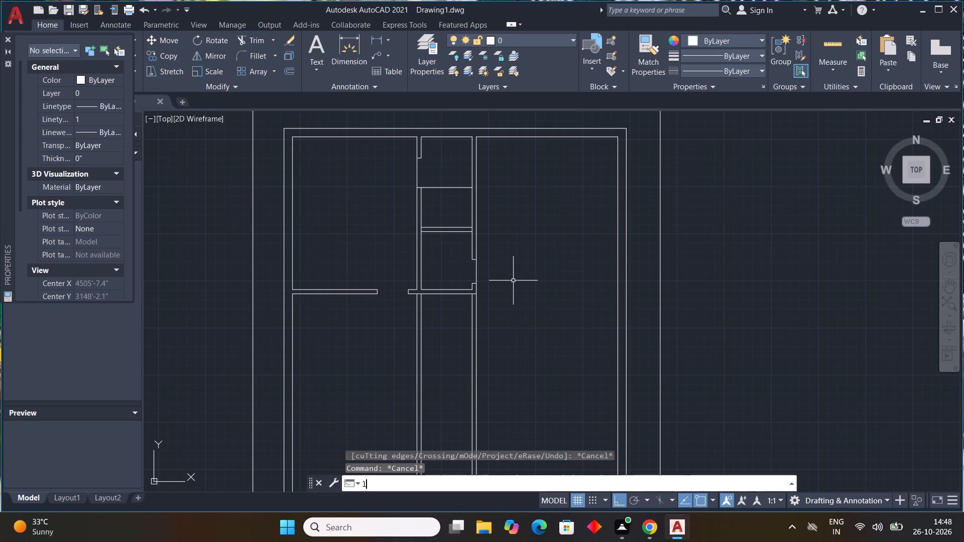
{"action": "scroll", "coordinate": [422, 146], "scroll_direction": "up", "scroll_amount": 3}
{"action": "middle_click_drag", "start_coordinate": [434, 170], "coordinate": [530, 242]}
{"action": "scroll", "coordinate": [530, 242], "scroll_direction": "down", "scroll_amount": 1}
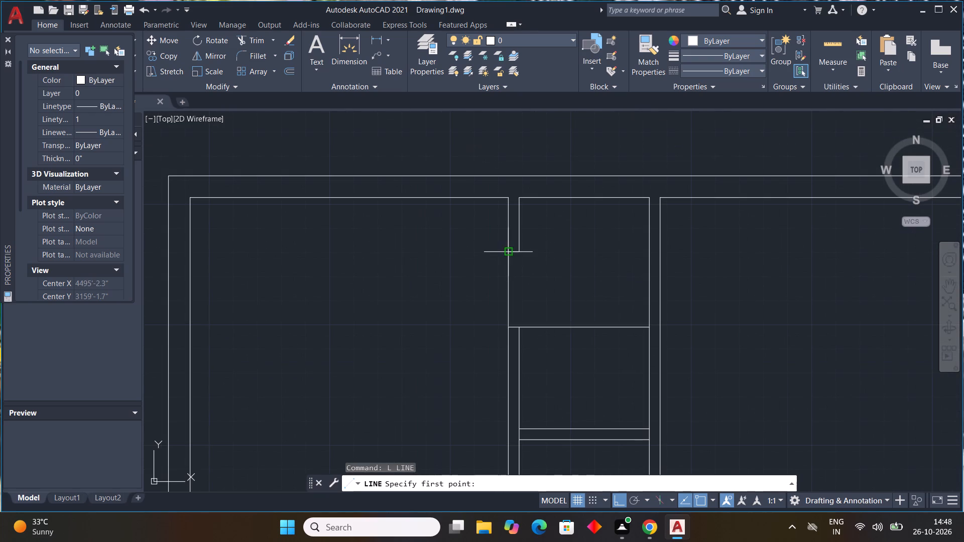
{"action": "left_click", "coordinate": [507, 251]}
{"action": "scroll", "coordinate": [353, 243], "scroll_direction": "down", "scroll_amount": 2}
{"action": "middle_click_drag", "start_coordinate": [353, 243], "coordinate": [446, 246]}
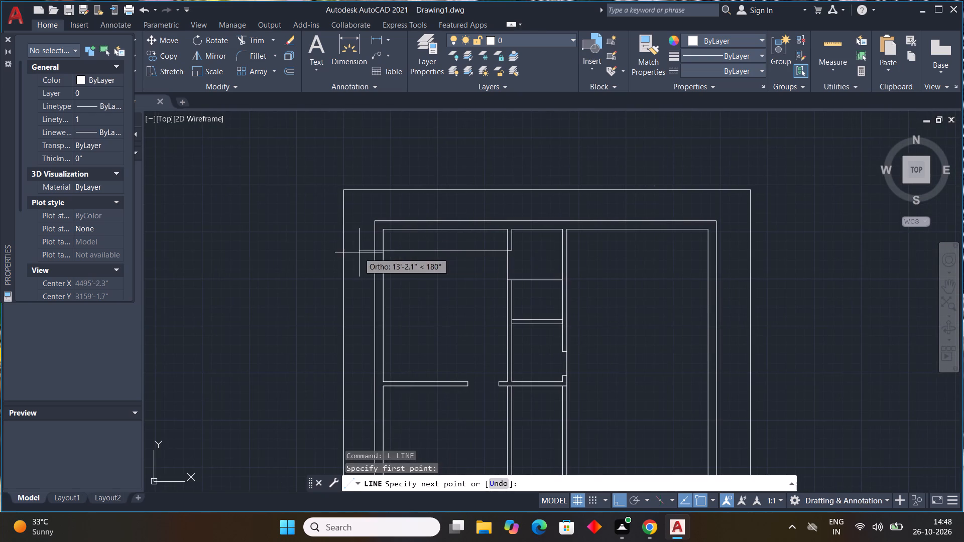
{"action": "scroll", "coordinate": [405, 259], "scroll_direction": "up", "scroll_amount": 1}
{"action": "left_click", "coordinate": [368, 247]}
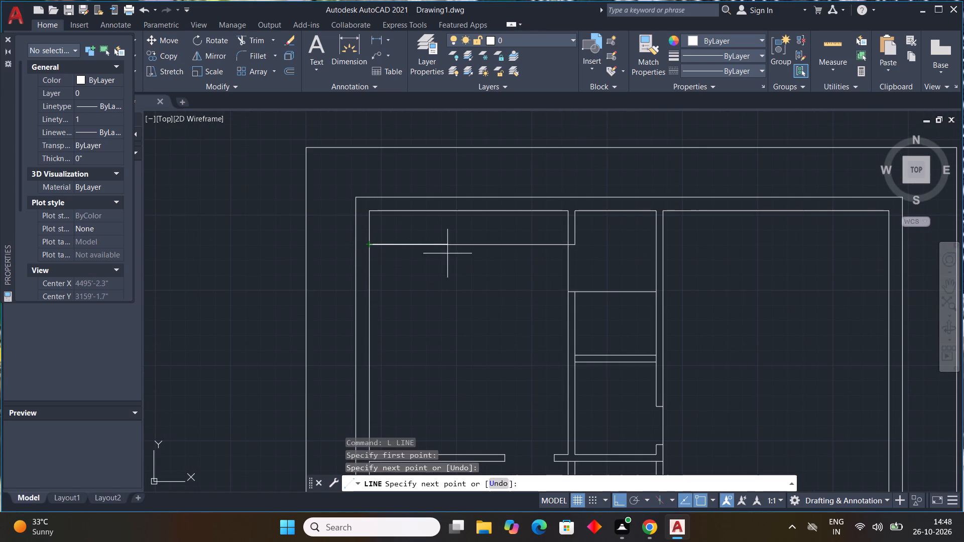
{"action": "key", "text": "Escape"}
{"action": "key", "text": "Escape"}
{"action": "key", "text": "Escape"}
{"action": "key", "text": "Escape"}
Draw a vertical line from the midpoint of the top-left room's upper wall down to the new horizontal line.
{"action": "type", "text": "l"}
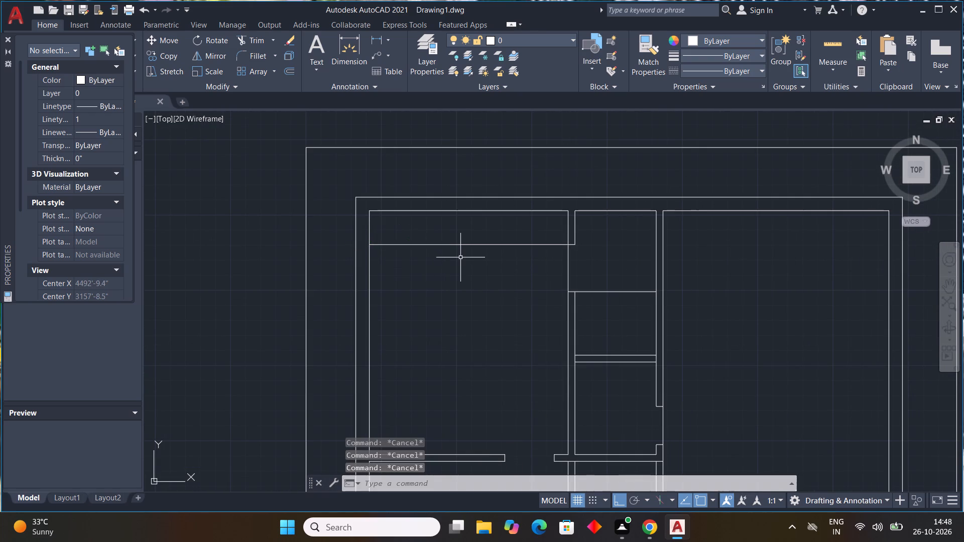
{"action": "key", "text": "space"}
{"action": "left_click", "coordinate": [468, 214]}
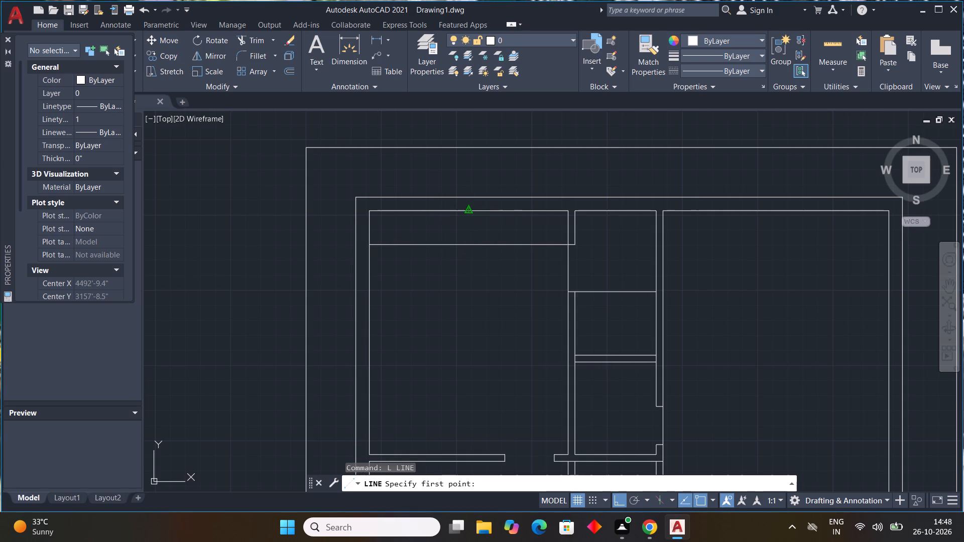
{"action": "left_click", "coordinate": [471, 244]}
{"action": "key", "text": "Escape"}
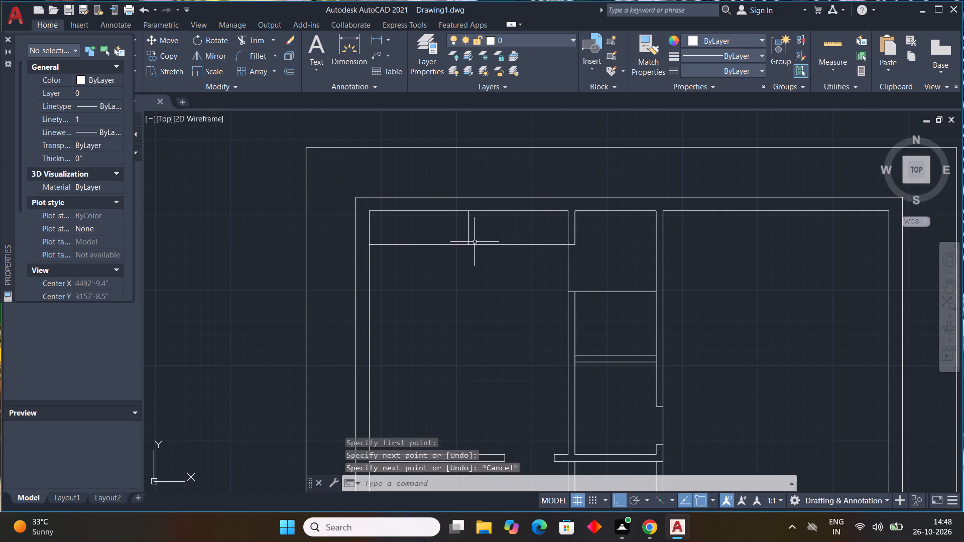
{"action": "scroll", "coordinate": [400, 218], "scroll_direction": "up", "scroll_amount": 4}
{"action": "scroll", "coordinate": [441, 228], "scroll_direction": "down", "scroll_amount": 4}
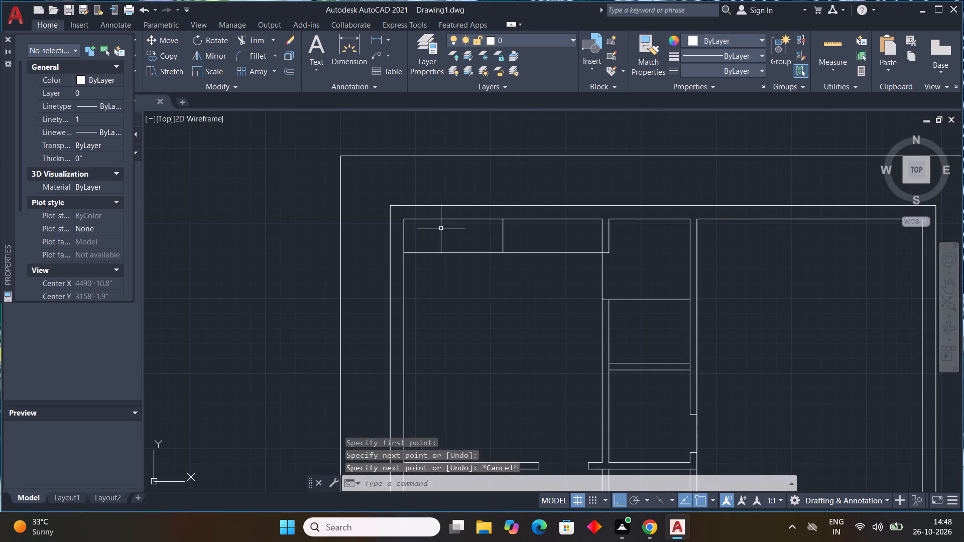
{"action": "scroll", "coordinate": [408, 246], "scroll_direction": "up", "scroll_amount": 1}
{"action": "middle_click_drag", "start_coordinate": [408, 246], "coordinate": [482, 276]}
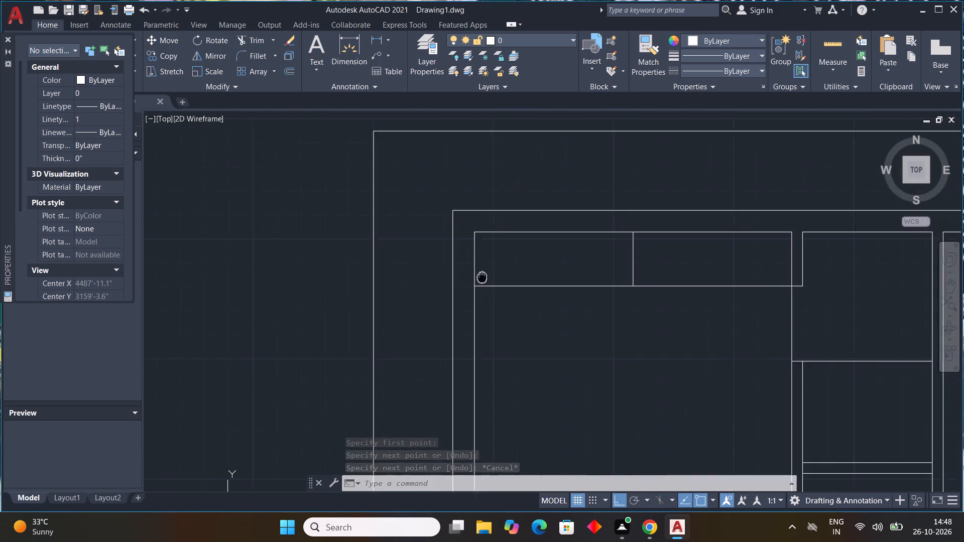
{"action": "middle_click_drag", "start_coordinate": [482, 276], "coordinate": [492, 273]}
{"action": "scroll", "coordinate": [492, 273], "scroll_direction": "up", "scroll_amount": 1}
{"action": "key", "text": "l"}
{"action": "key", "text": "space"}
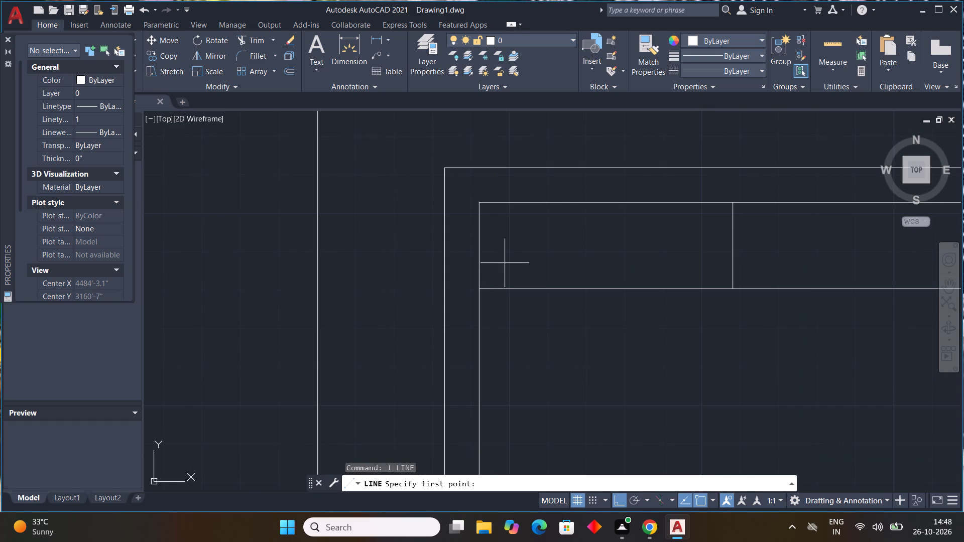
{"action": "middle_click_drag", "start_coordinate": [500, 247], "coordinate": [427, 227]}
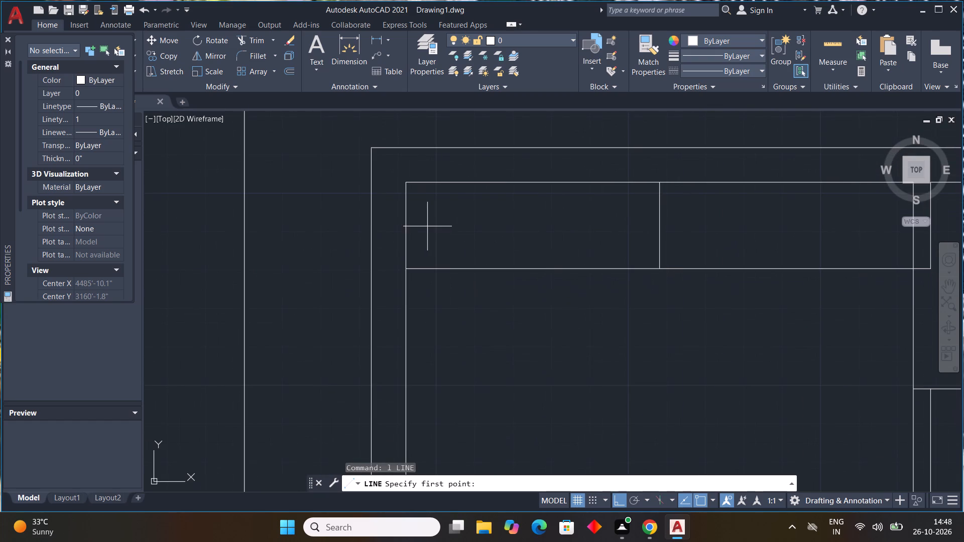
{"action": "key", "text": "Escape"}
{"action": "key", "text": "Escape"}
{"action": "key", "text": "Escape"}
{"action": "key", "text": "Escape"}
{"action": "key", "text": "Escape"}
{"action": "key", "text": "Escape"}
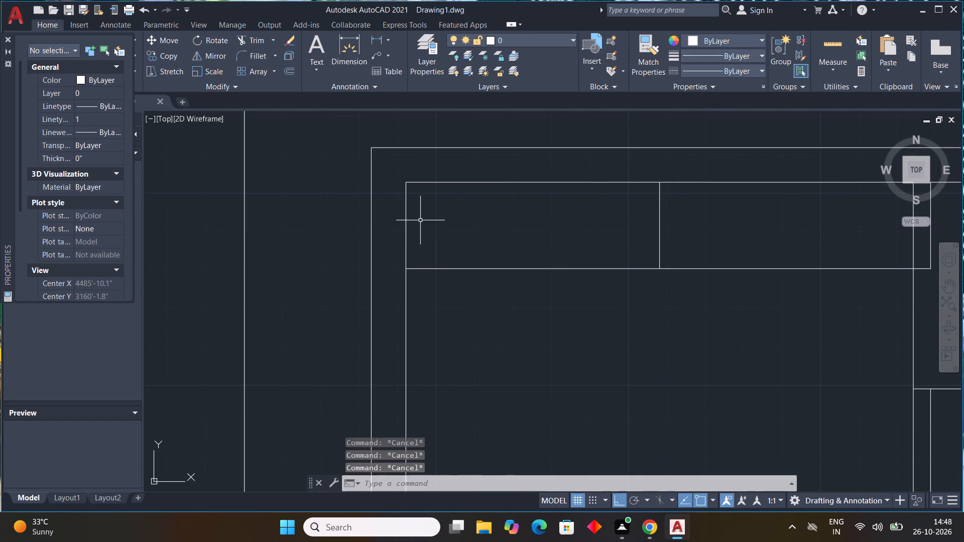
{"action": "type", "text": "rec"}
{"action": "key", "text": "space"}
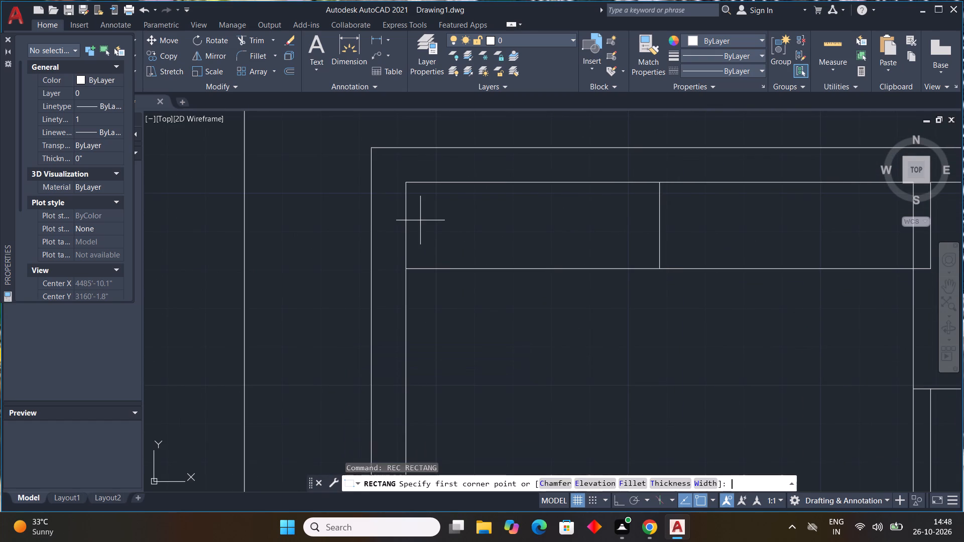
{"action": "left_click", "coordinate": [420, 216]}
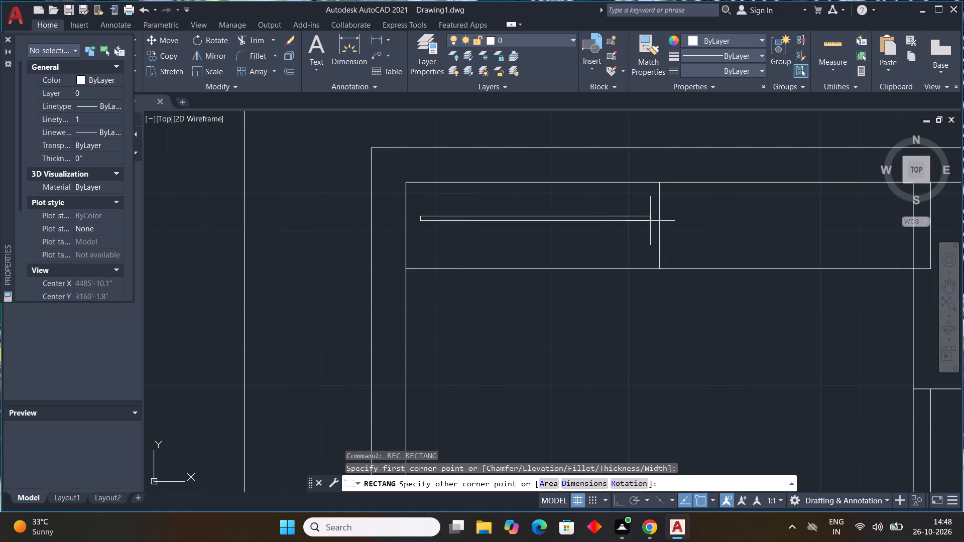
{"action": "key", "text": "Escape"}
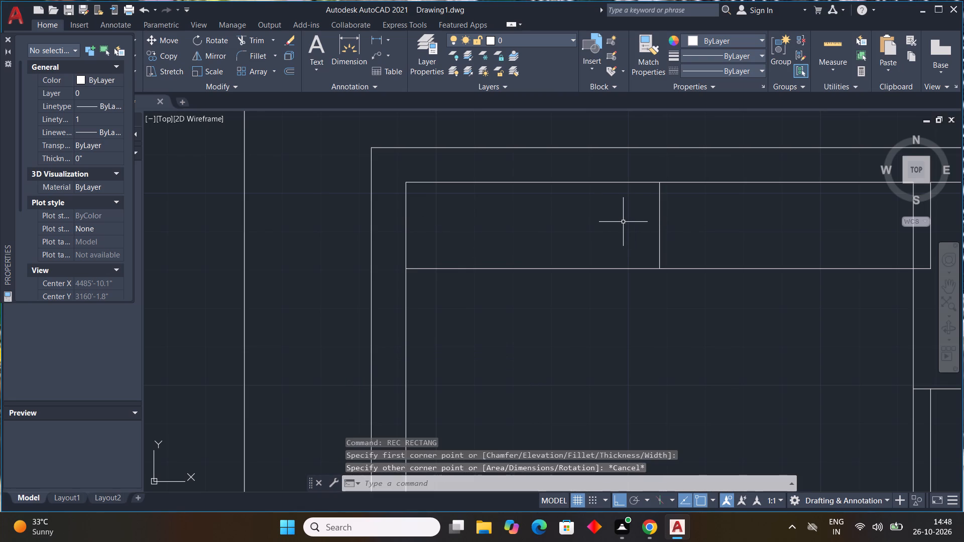
Draw a long, thin horizontal rectangle as a rod inside the left half of the top-left room's closet strip.
{"action": "type", "text": "rec"}
{"action": "key", "text": "space"}
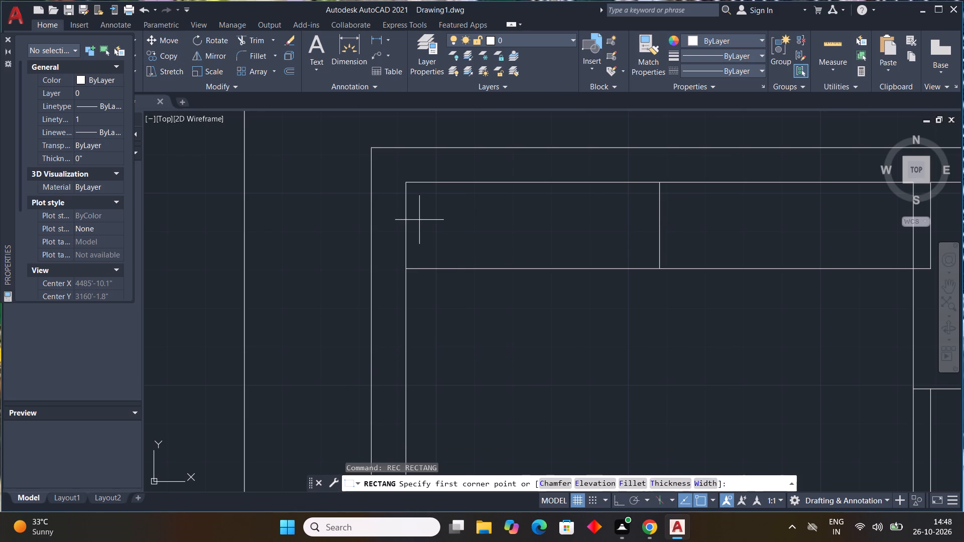
{"action": "left_click", "coordinate": [417, 218]}
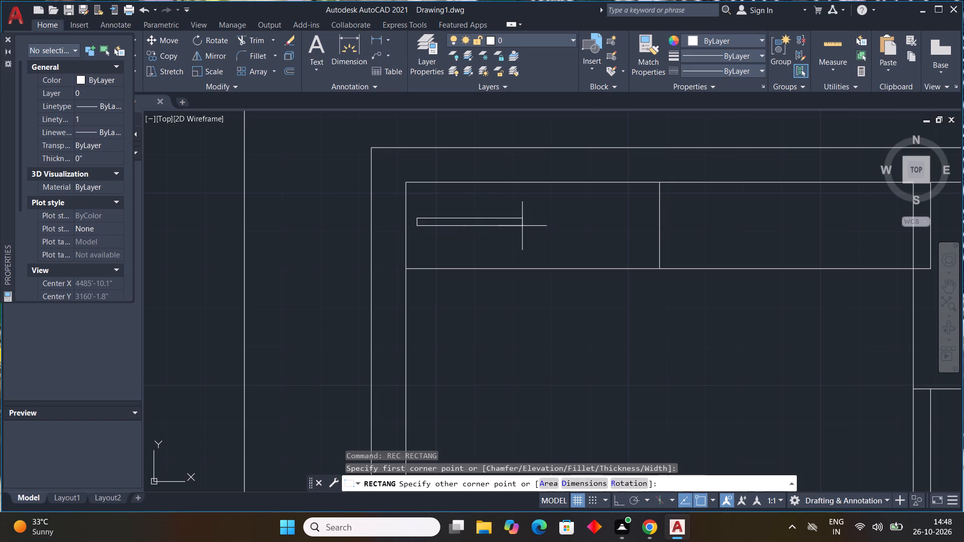
{"action": "left_click", "coordinate": [651, 222]}
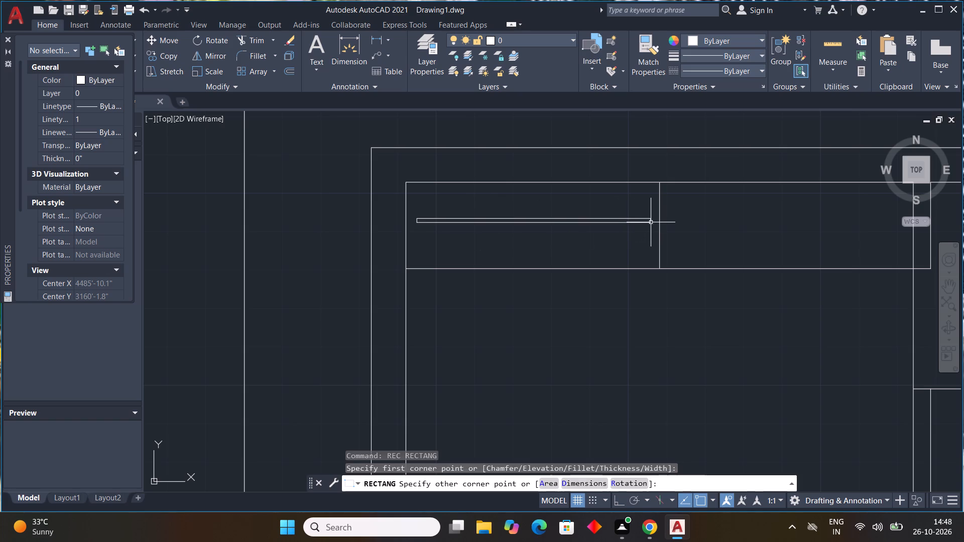
{"action": "type", "text": "re"}
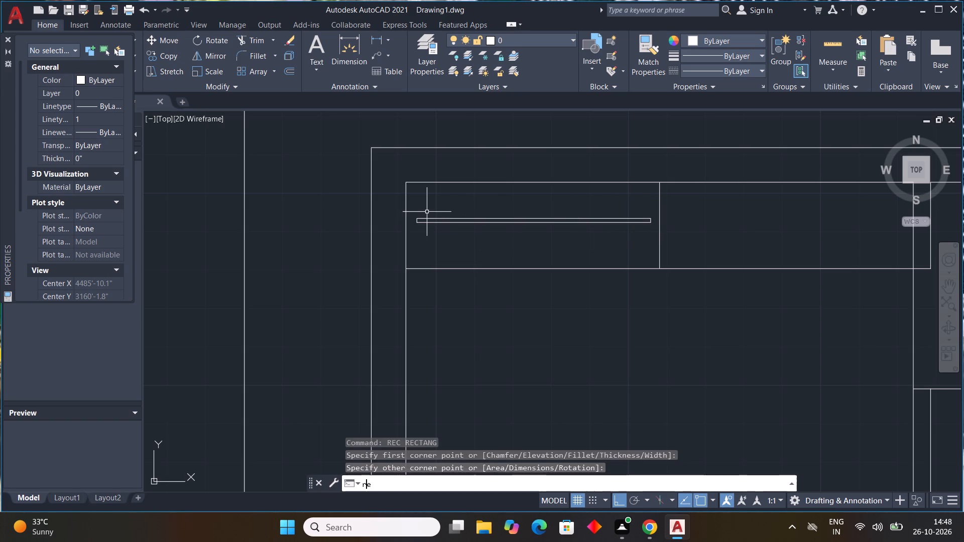
{"action": "key", "text": "Escape"}
{"action": "key", "text": "Escape"}
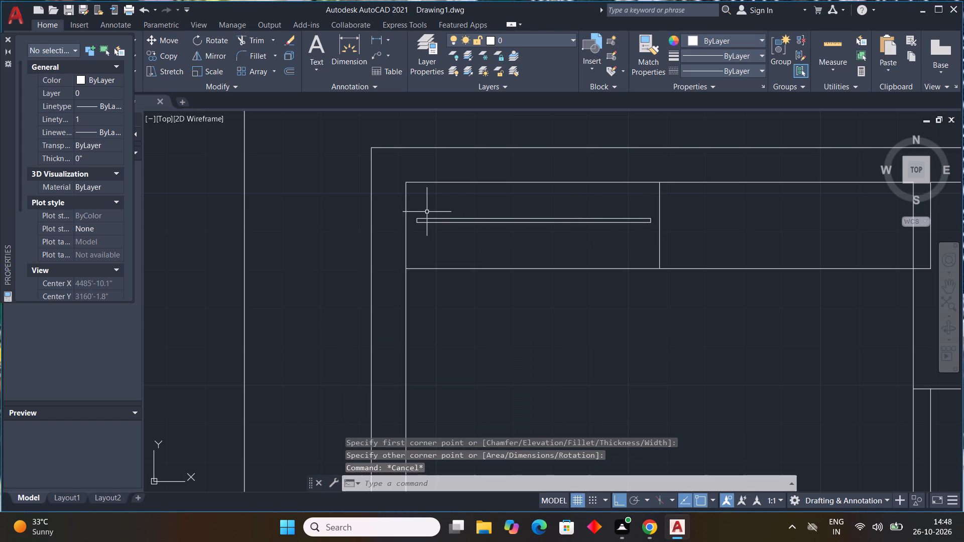
{"action": "key", "text": "Escape"}
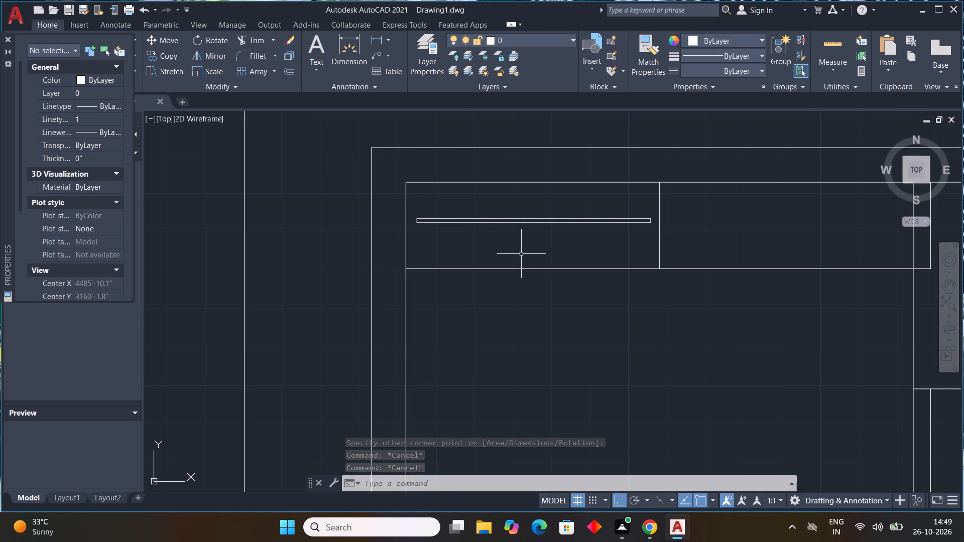
With ortho off, draw a slightly slanted line about 1'-1" long across the thin rectangle near its left end.
{"action": "type", "text": "l"}
{"action": "key", "text": "space"}
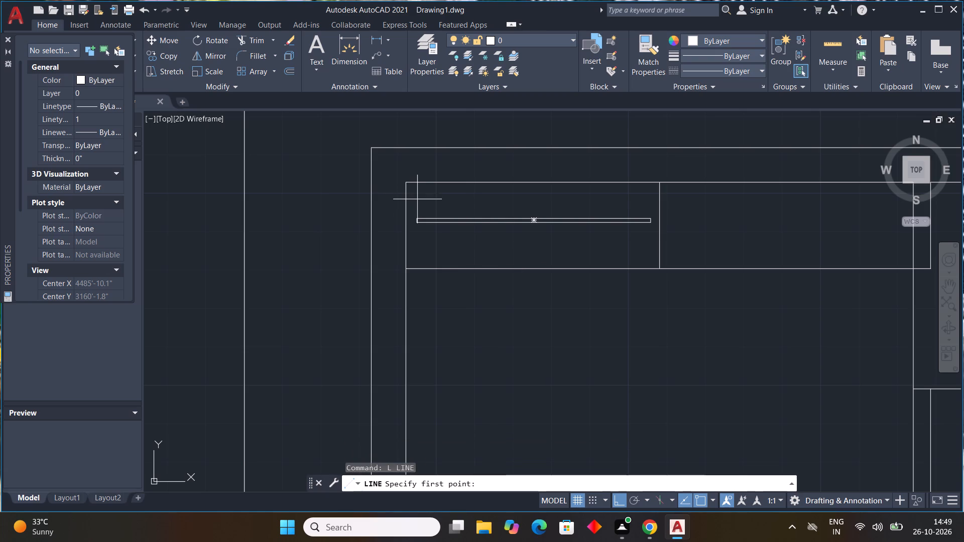
{"action": "left_click", "coordinate": [418, 193]}
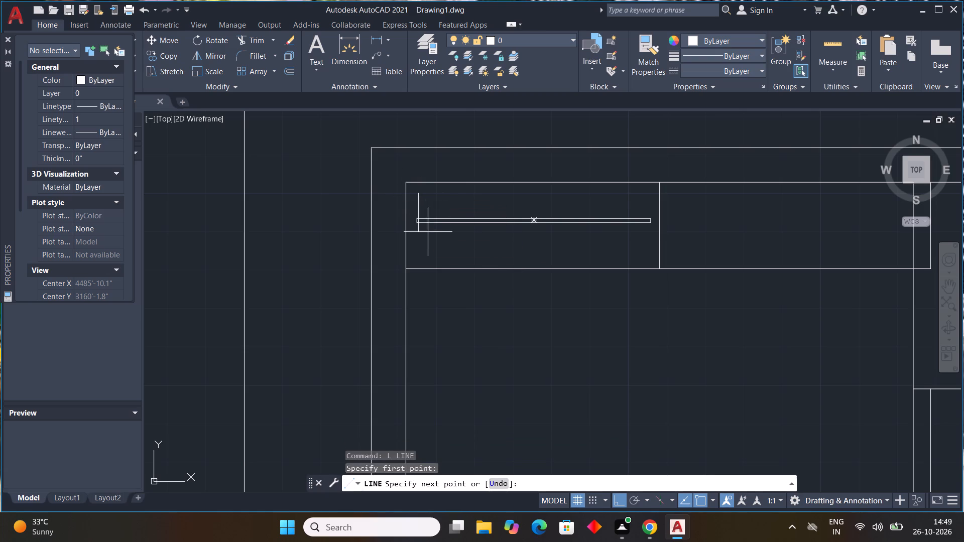
{"action": "key", "text": "F8"}
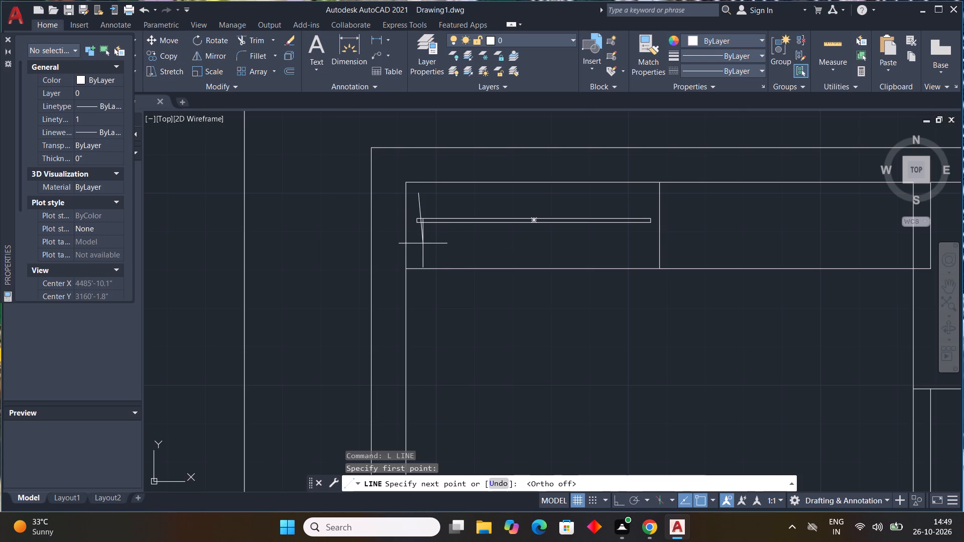
{"action": "left_click", "coordinate": [423, 243]}
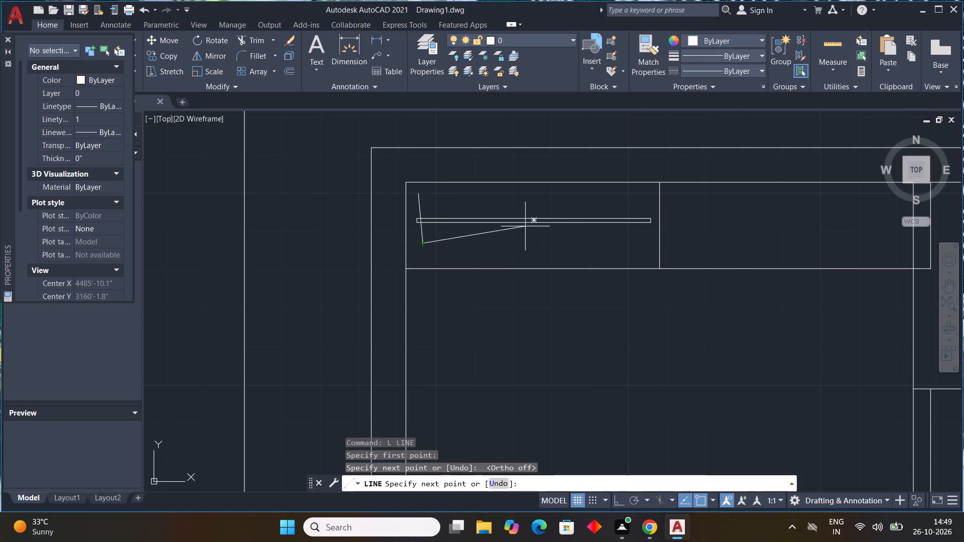
{"action": "key", "text": "Escape"}
Delete the slightly slanted line crossing the rod near its left end.
{"action": "left_click", "coordinate": [424, 234]}
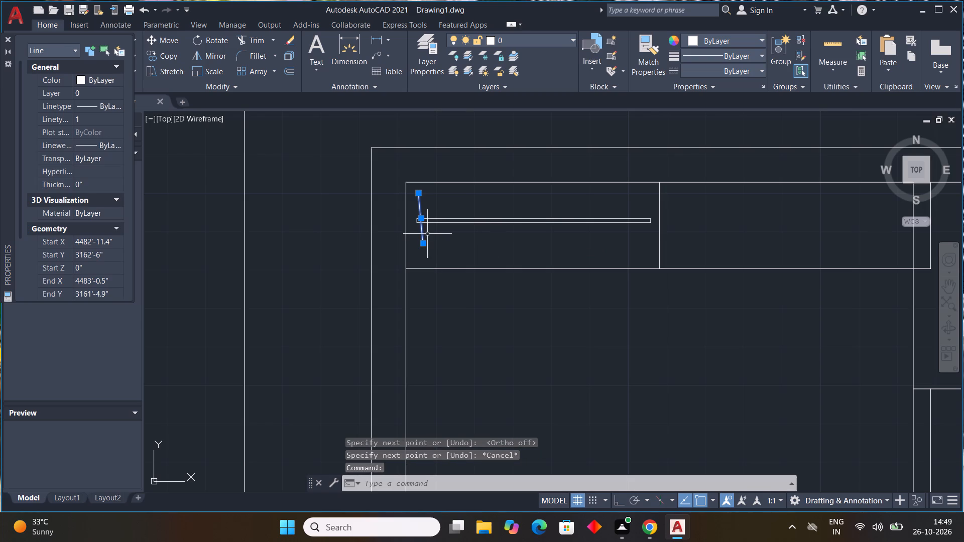
{"action": "key", "text": "Delete"}
With ortho on, draw a vertical line about 1'-3" long across the closet rod near its left end.
{"action": "type", "text": "l"}
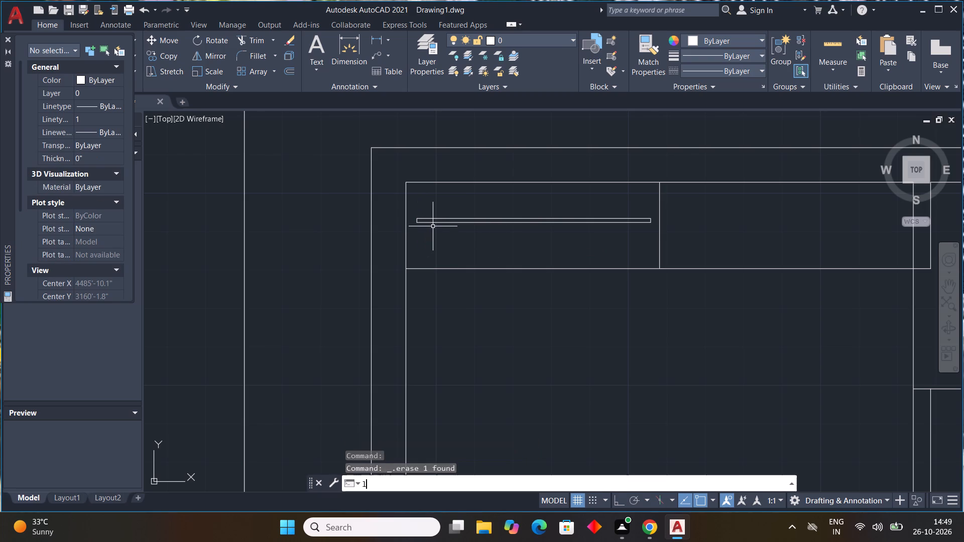
{"action": "key", "text": "space"}
{"action": "scroll", "coordinate": [431, 201], "scroll_direction": "up", "scroll_amount": 1}
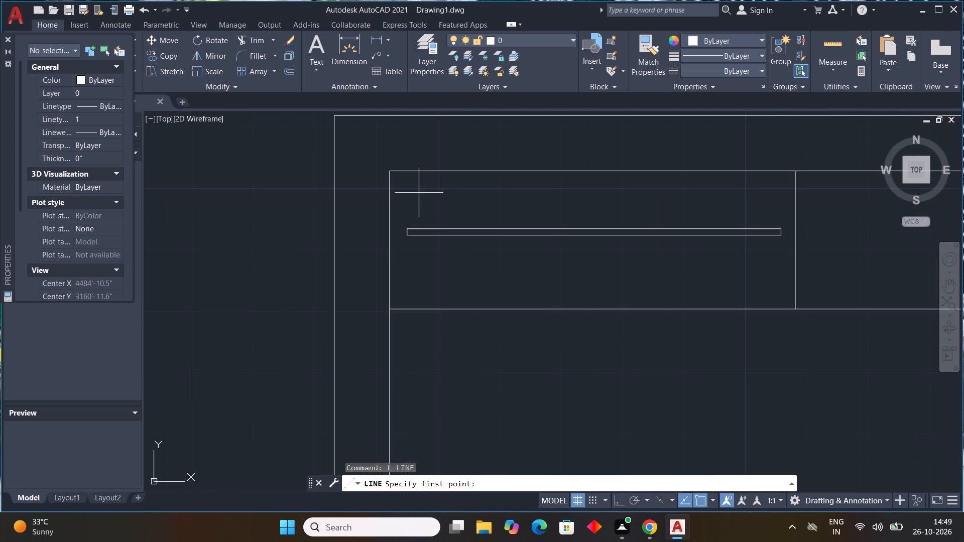
{"action": "left_click", "coordinate": [419, 191]}
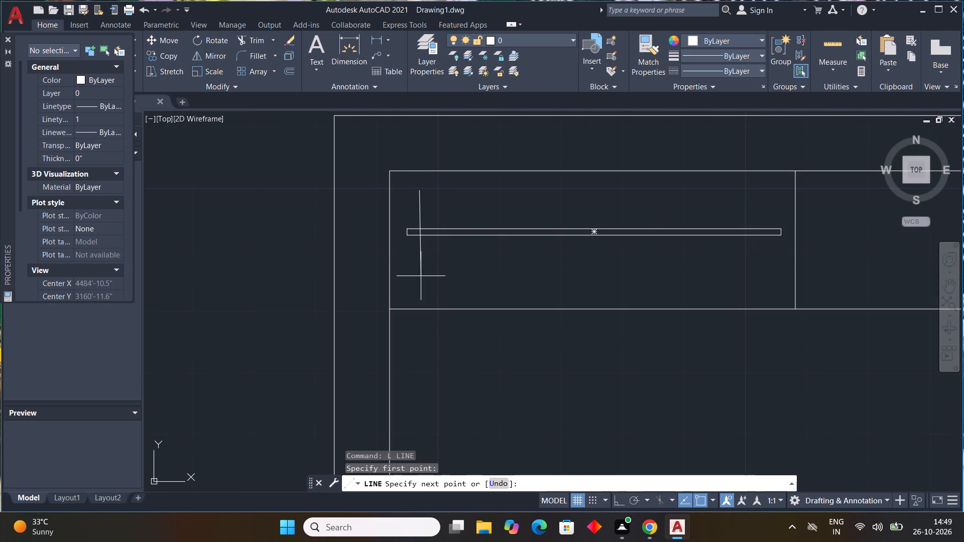
{"action": "key", "text": "F8"}
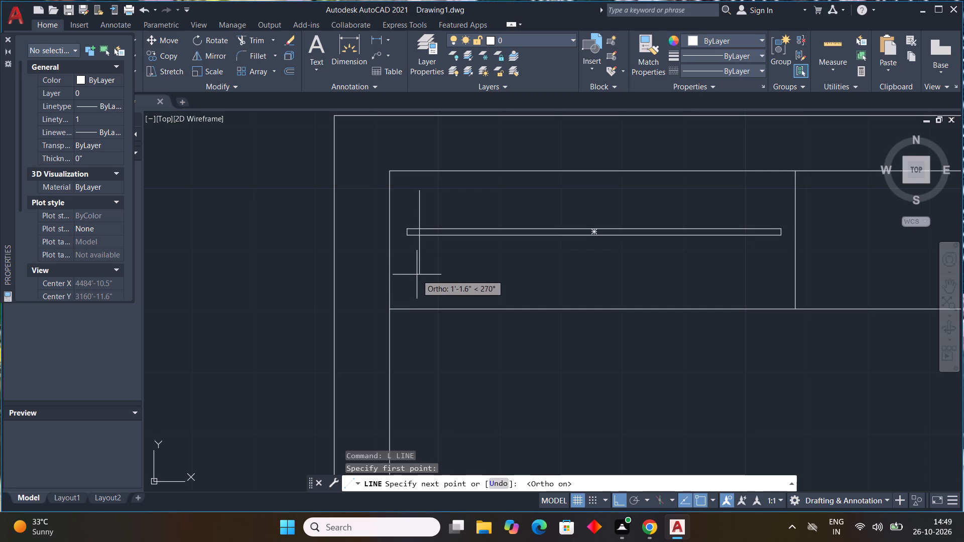
{"action": "left_click", "coordinate": [420, 284]}
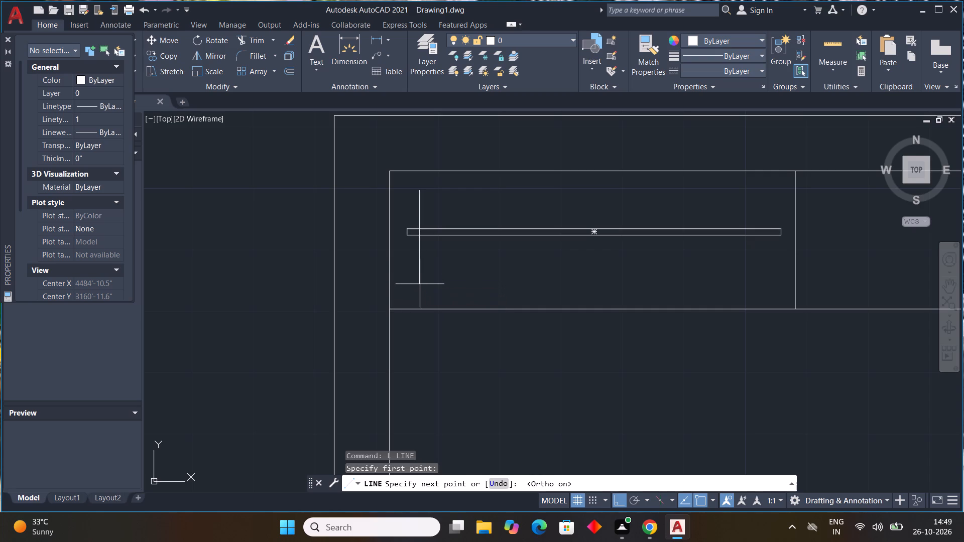
{"action": "key", "text": "Escape"}
Draw two more vertical lines about 1'-3" long across the rod, to the right of the first one.
{"action": "type", "text": "l"}
{"action": "key", "text": "space"}
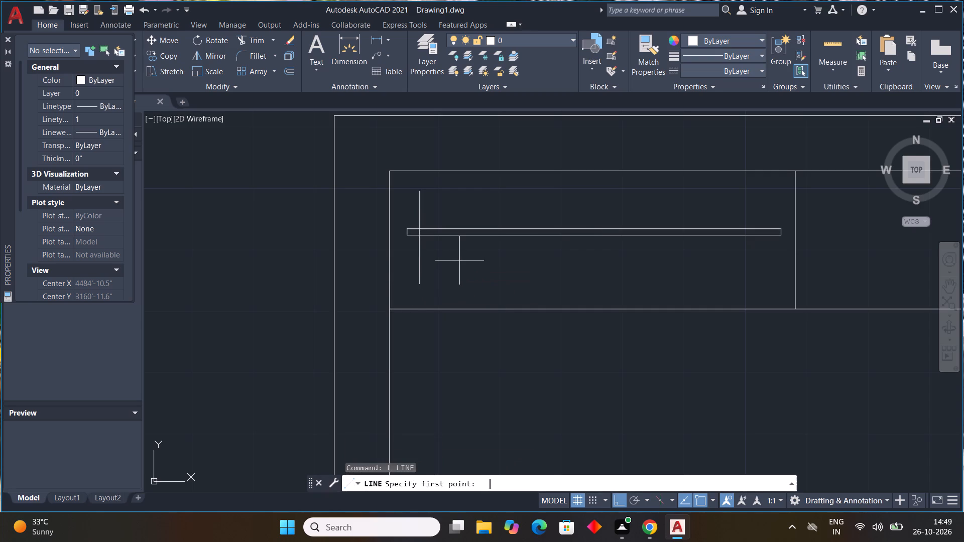
{"action": "left_click", "coordinate": [434, 196]}
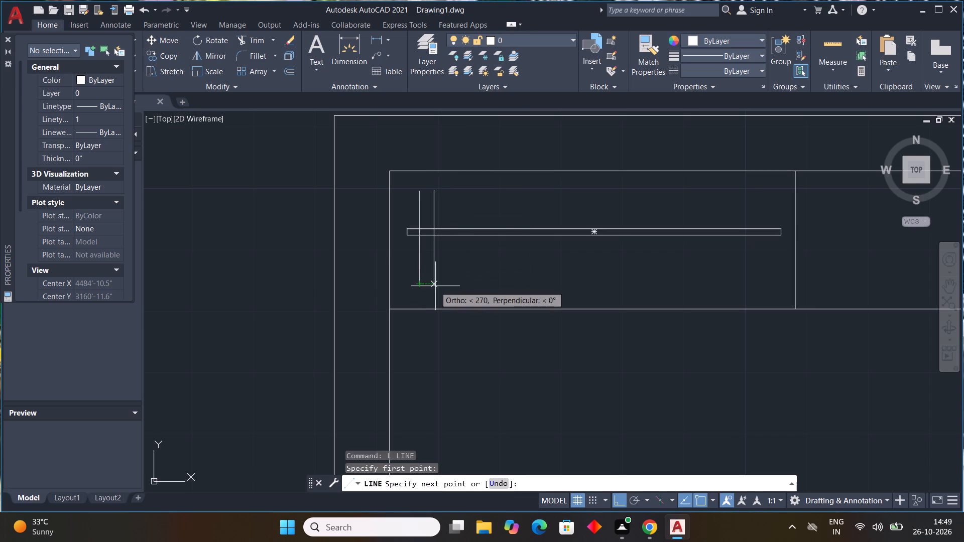
{"action": "left_click", "coordinate": [435, 286]}
{"action": "key", "text": "Escape"}
{"action": "key", "text": "space"}
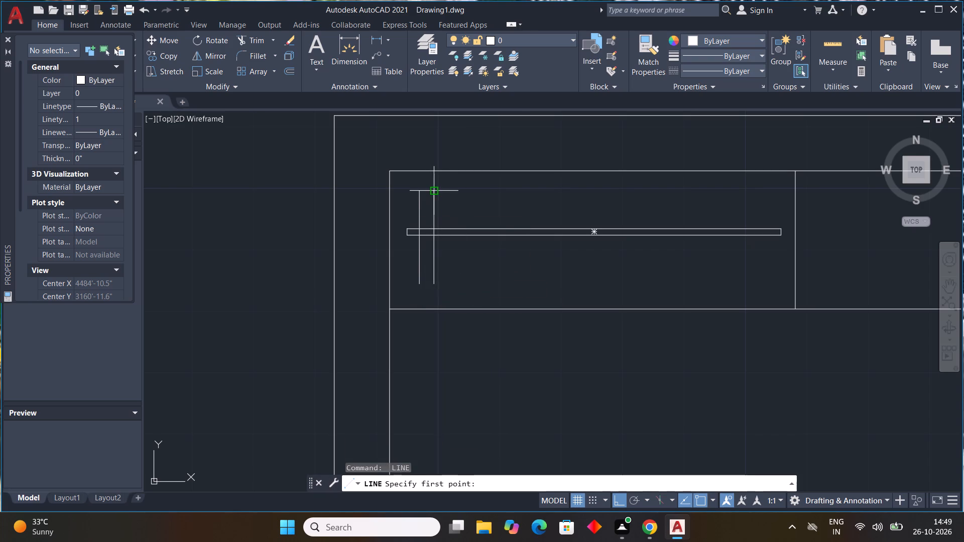
{"action": "left_click", "coordinate": [454, 192]}
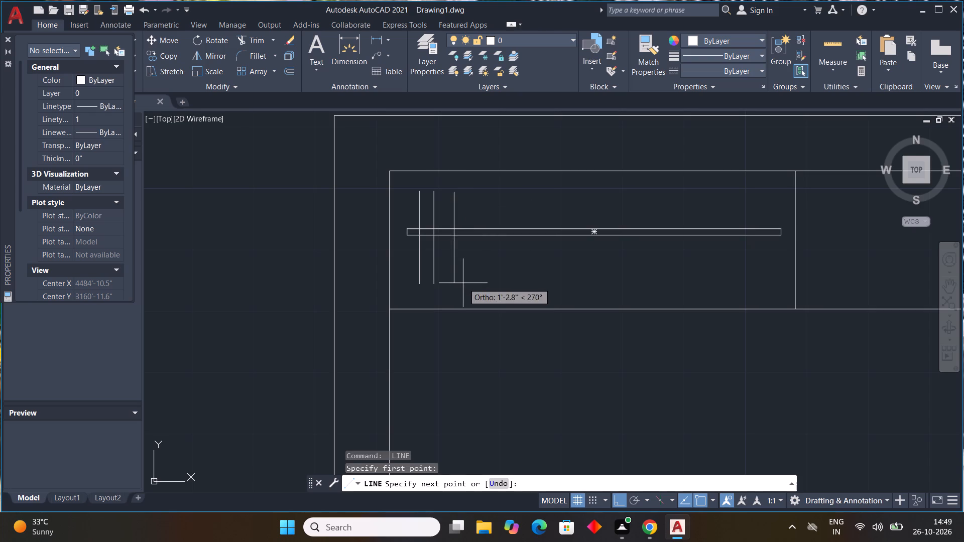
{"action": "left_click", "coordinate": [456, 283]}
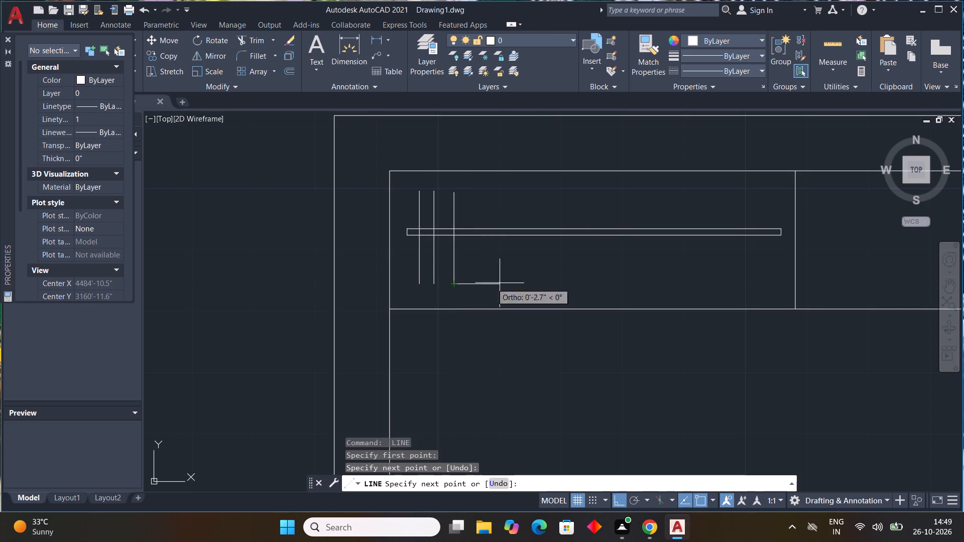
{"action": "key", "text": "Escape"}
With ortho off, draw a clearly slanted line across the rod beside the third vertical, its lower end leaning right.
{"action": "key", "text": "space"}
{"action": "scroll", "coordinate": [468, 196], "scroll_direction": "up", "scroll_amount": 2}
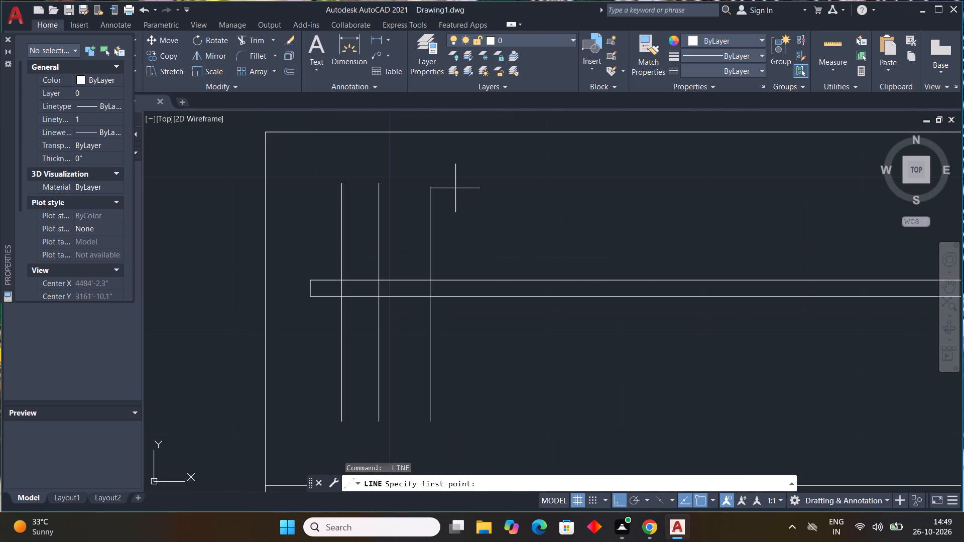
{"action": "left_click", "coordinate": [455, 189]}
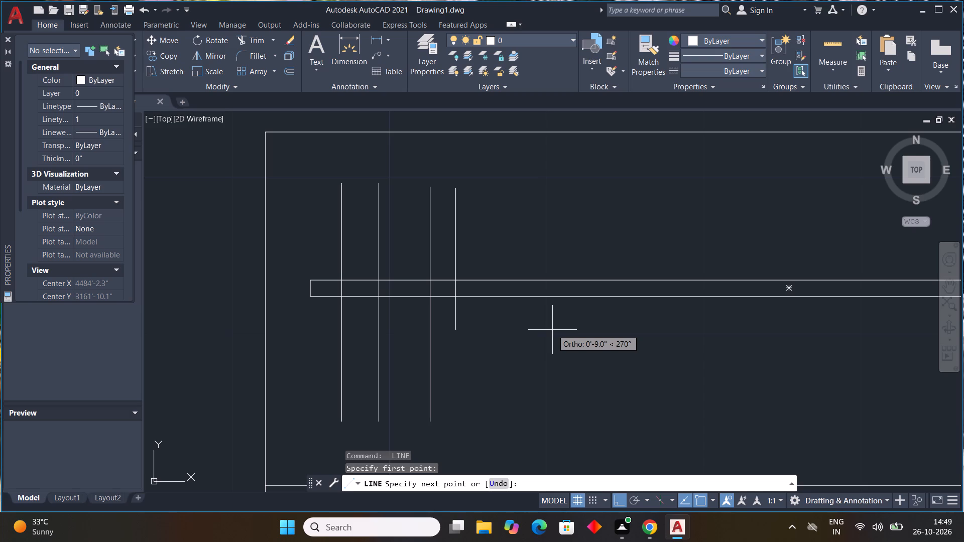
{"action": "key", "text": "F8"}
{"action": "scroll", "coordinate": [529, 429], "scroll_direction": "down", "scroll_amount": 1}
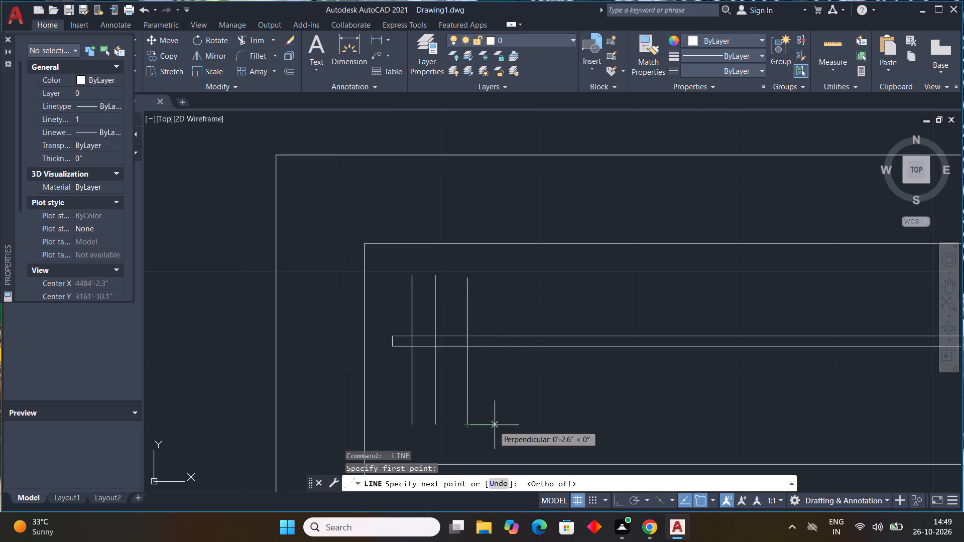
{"action": "left_click", "coordinate": [529, 423]}
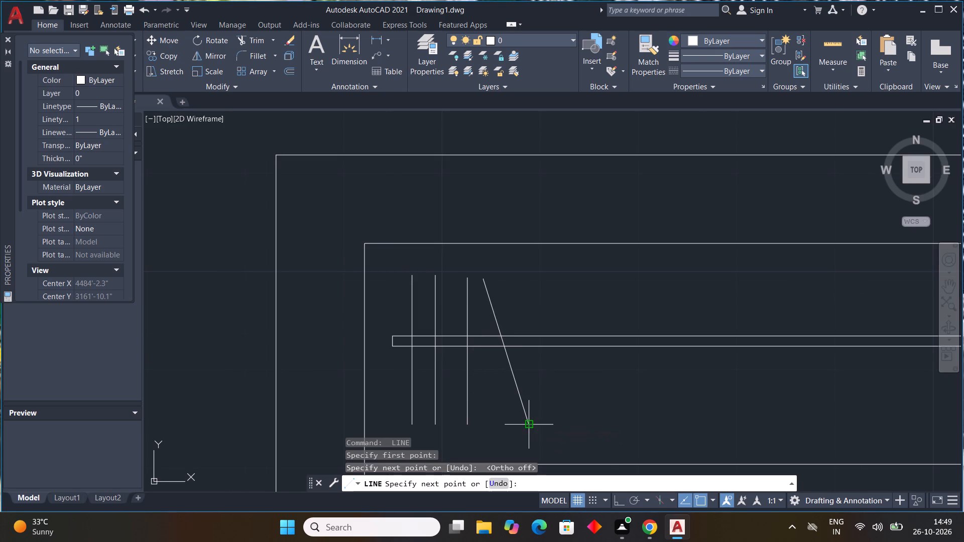
{"action": "key", "text": "Escape"}
Draw three slightly slanted lines across the rod, about 5.5" apart, to the right of the steeply slanted one.
{"action": "key", "text": "space"}
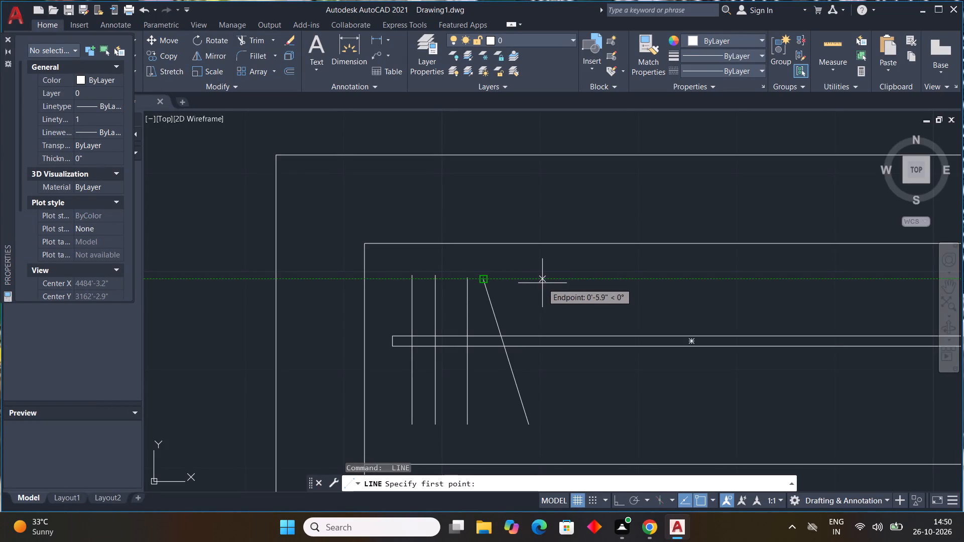
{"action": "left_click", "coordinate": [549, 283]}
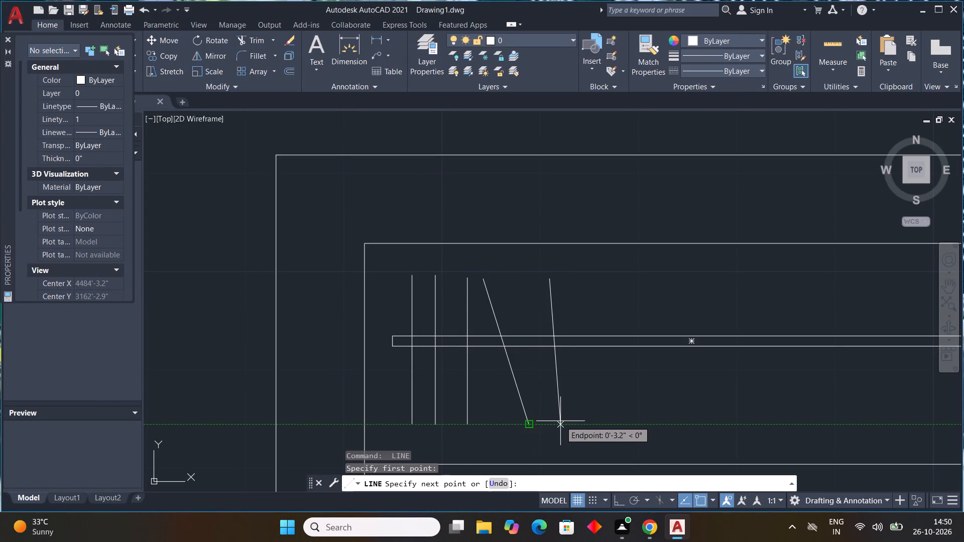
{"action": "left_click", "coordinate": [560, 421]}
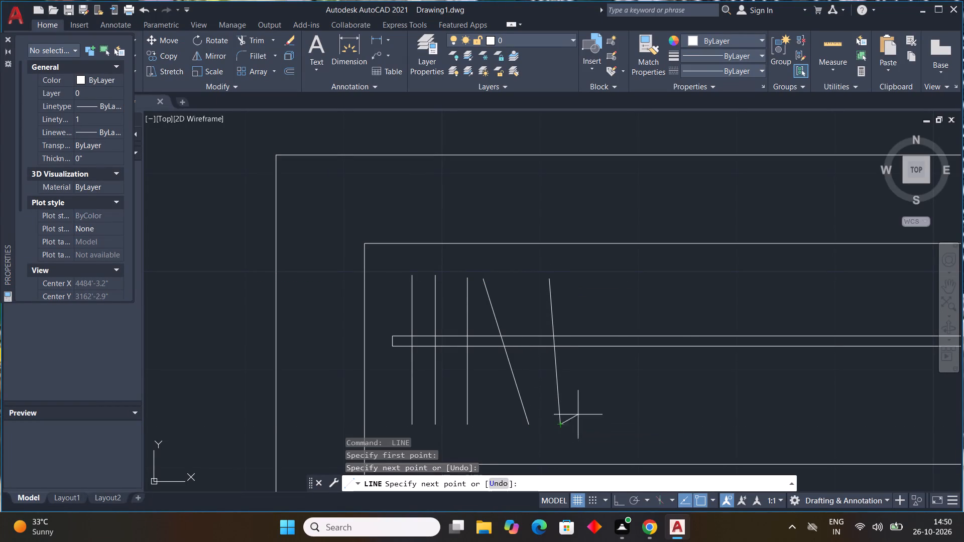
{"action": "key", "text": "Escape"}
{"action": "key", "text": "space"}
{"action": "scroll", "coordinate": [593, 311], "scroll_direction": "down", "scroll_amount": 3}
{"action": "middle_click_drag", "start_coordinate": [609, 325], "coordinate": [609, 324]}
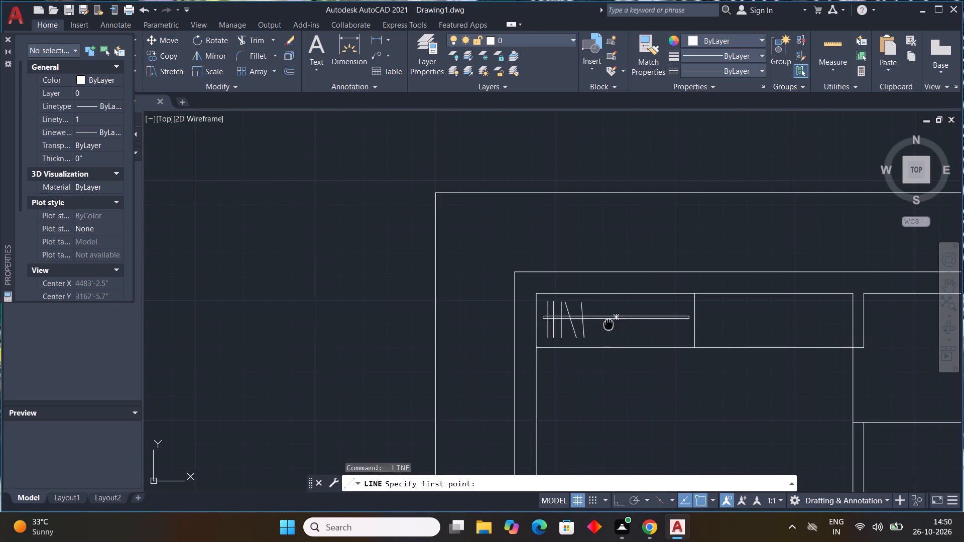
{"action": "middle_click_drag", "start_coordinate": [609, 324], "coordinate": [527, 290]}
{"action": "scroll", "coordinate": [512, 276], "scroll_direction": "up", "scroll_amount": 1}
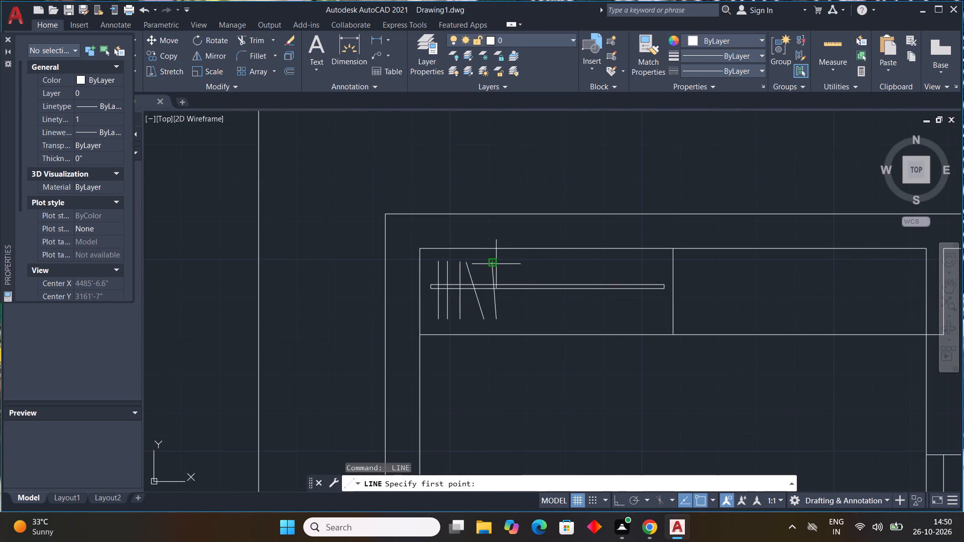
{"action": "left_click", "coordinate": [513, 264]}
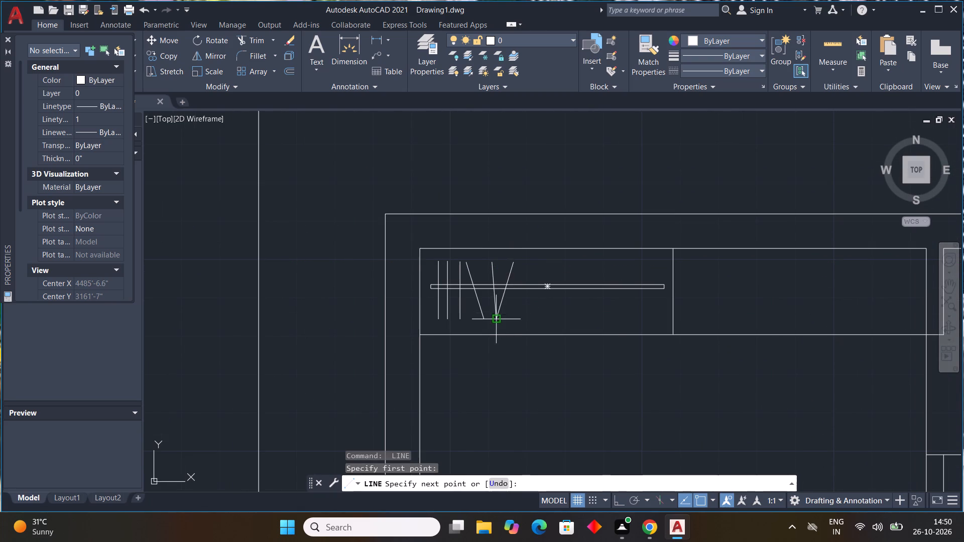
{"action": "left_click", "coordinate": [516, 314]}
{"action": "key", "text": "Escape"}
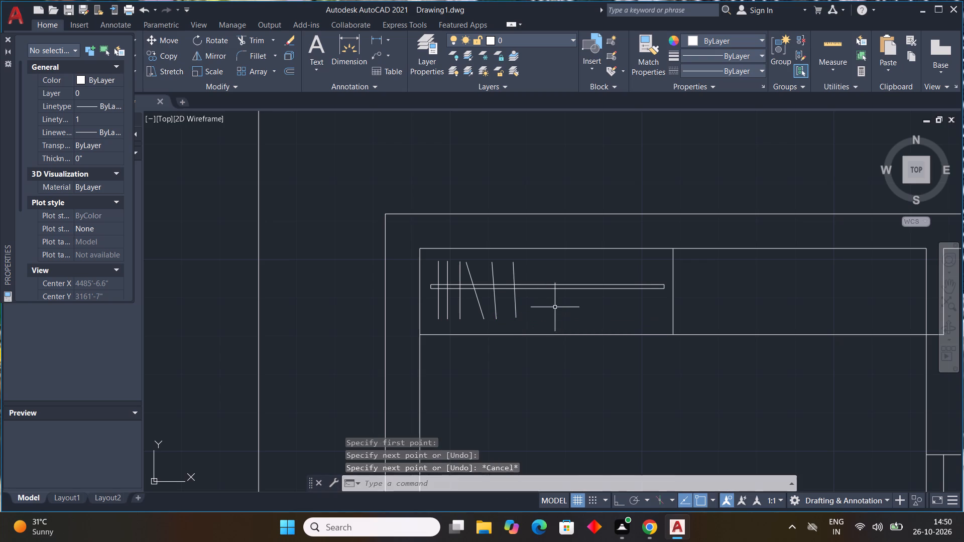
{"action": "key", "text": "space"}
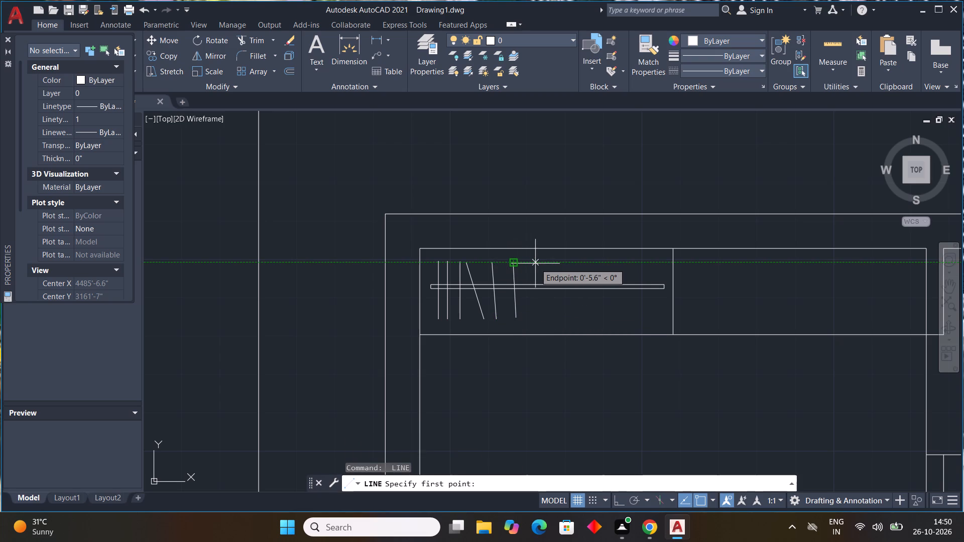
{"action": "left_click", "coordinate": [535, 264]}
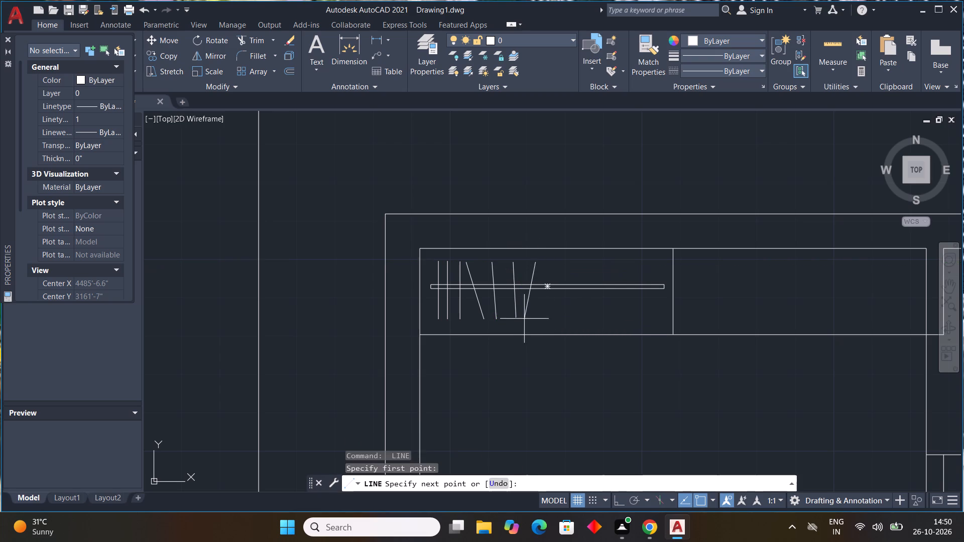
{"action": "left_click", "coordinate": [538, 319]}
{"action": "key", "text": "Escape"}
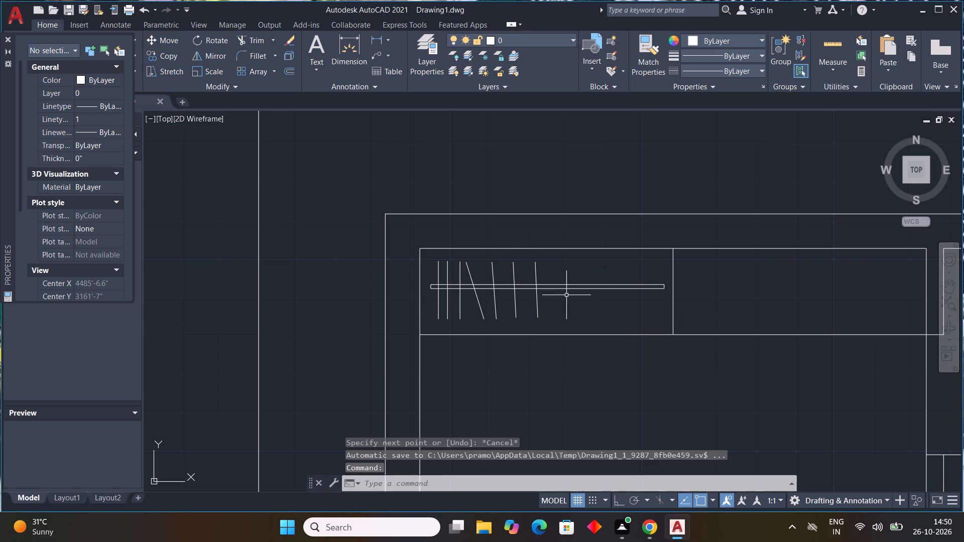
Draw three more slanted lines across the rod, lower ends leaning right, with top ends about 2.6", 3" and 5.3" apart.
{"action": "key", "text": "space"}
{"action": "scroll", "coordinate": [545, 270], "scroll_direction": "up", "scroll_amount": 2}
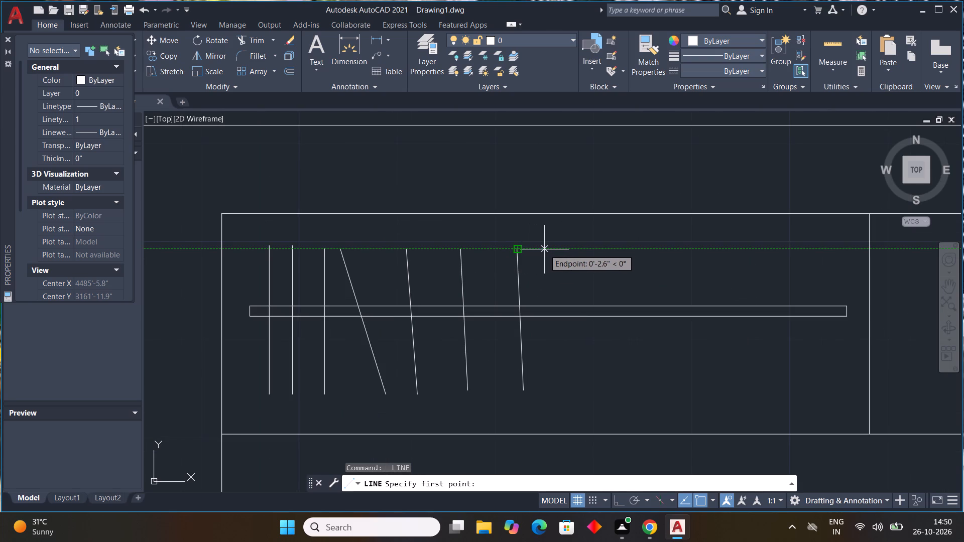
{"action": "left_click", "coordinate": [544, 249]}
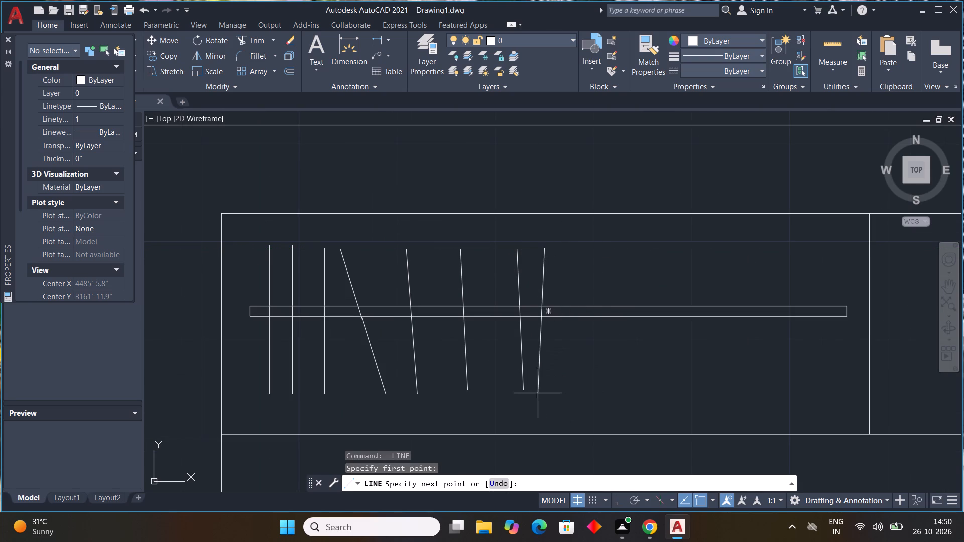
{"action": "left_click", "coordinate": [576, 394]}
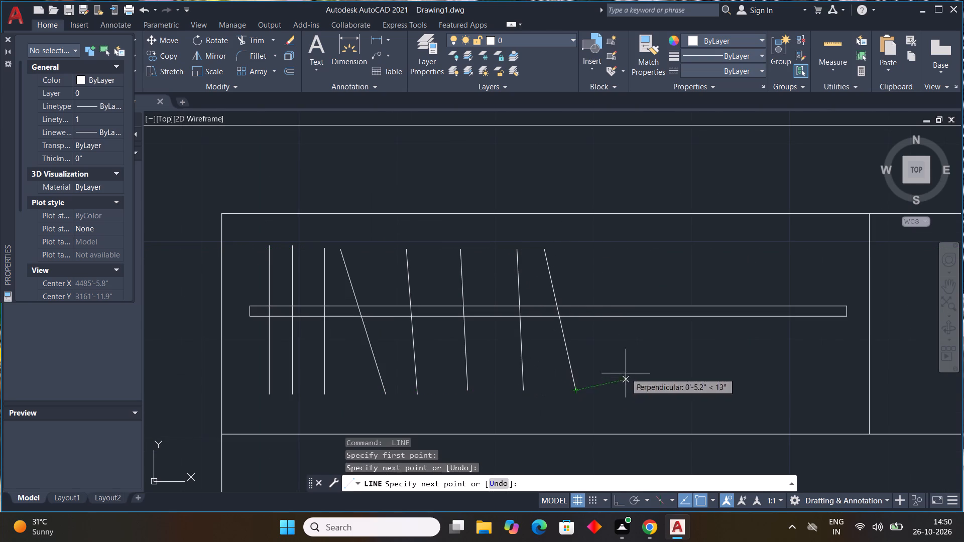
{"action": "key", "text": "Escape"}
{"action": "key", "text": "space"}
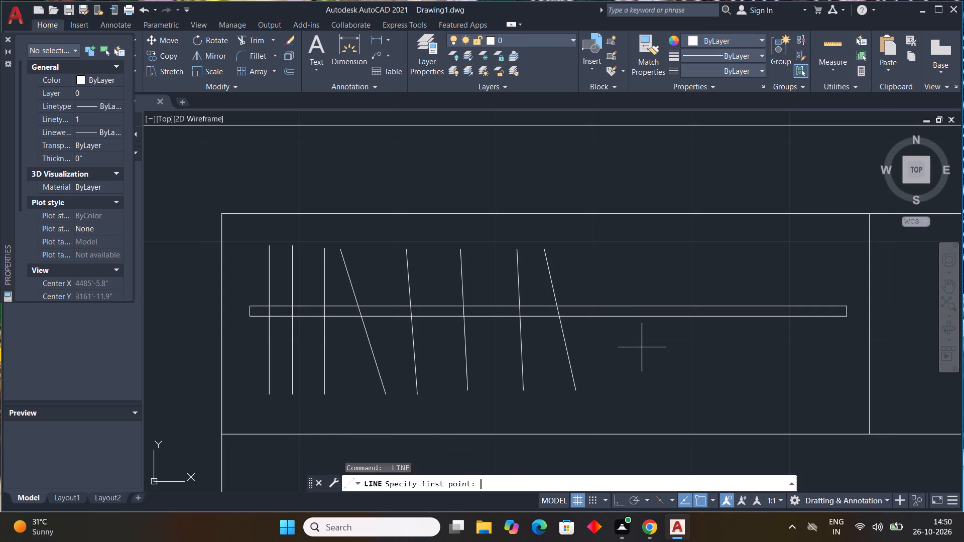
{"action": "left_click", "coordinate": [574, 249]}
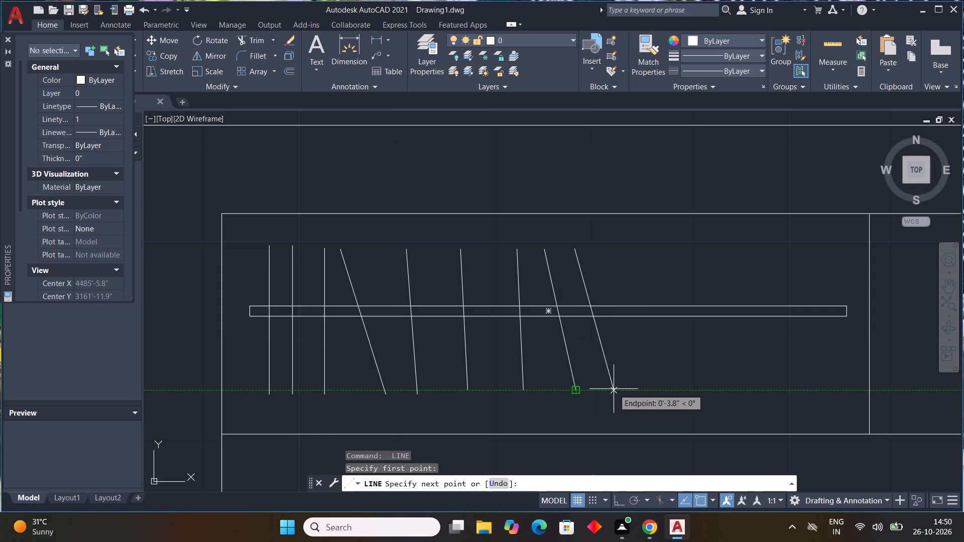
{"action": "left_click", "coordinate": [614, 389]}
{"action": "key", "text": "Escape"}
{"action": "key", "text": "space"}
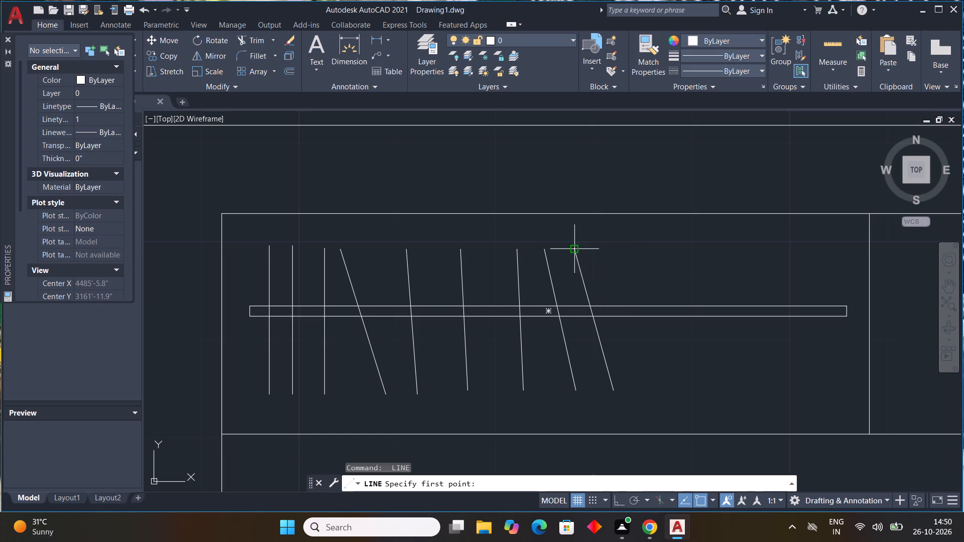
{"action": "left_click", "coordinate": [627, 248]}
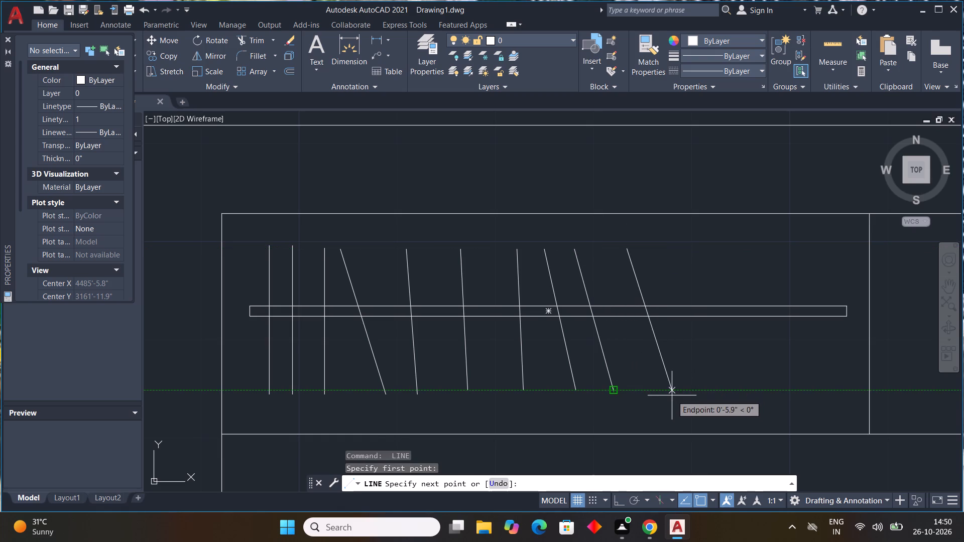
{"action": "left_click", "coordinate": [672, 395]}
{"action": "key", "text": "Escape"}
Draw a nearly vertical line across the rod, its lower end about 3" right of the previous line's lower end.
{"action": "key", "text": "space"}
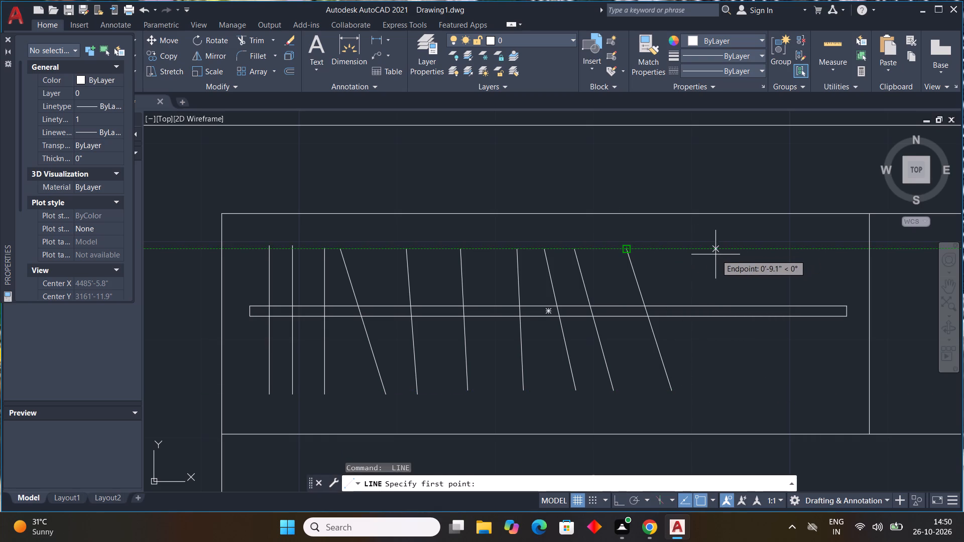
{"action": "left_click", "coordinate": [692, 250]}
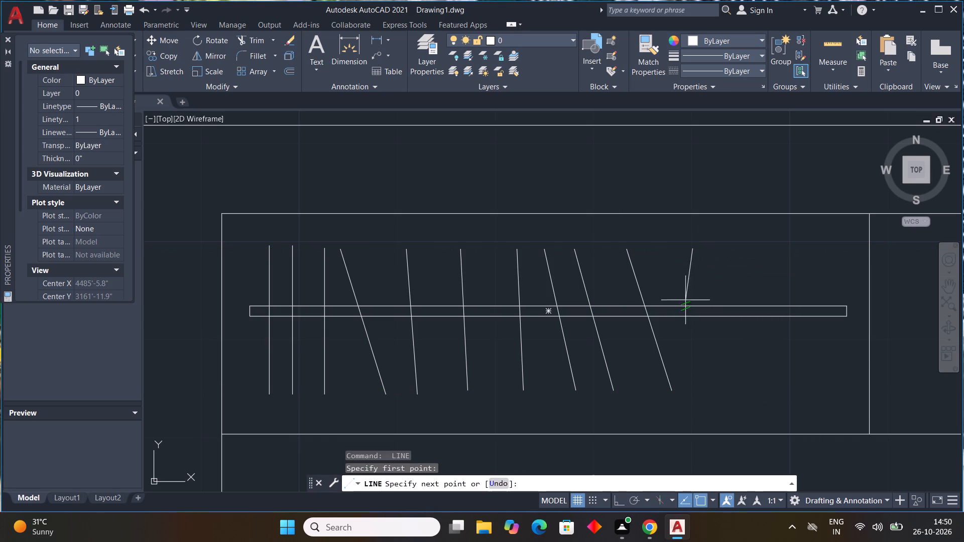
{"action": "left_click", "coordinate": [701, 393]}
{"action": "key", "text": "Escape"}
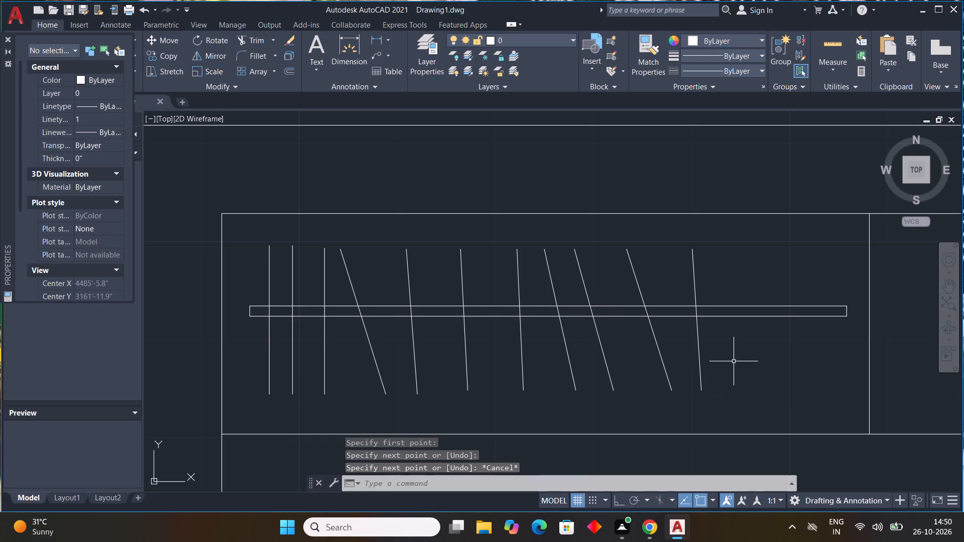
Draw a slanted line across the closet rod, its top about 3.4" right of the last line's top and its lower end leaning right.
{"action": "key", "text": "Escape"}
{"action": "scroll", "coordinate": [777, 284], "scroll_direction": "down", "scroll_amount": 2}
{"action": "middle_click_drag", "start_coordinate": [785, 293], "coordinate": [689, 296]}
{"action": "middle_click", "coordinate": [689, 296]}
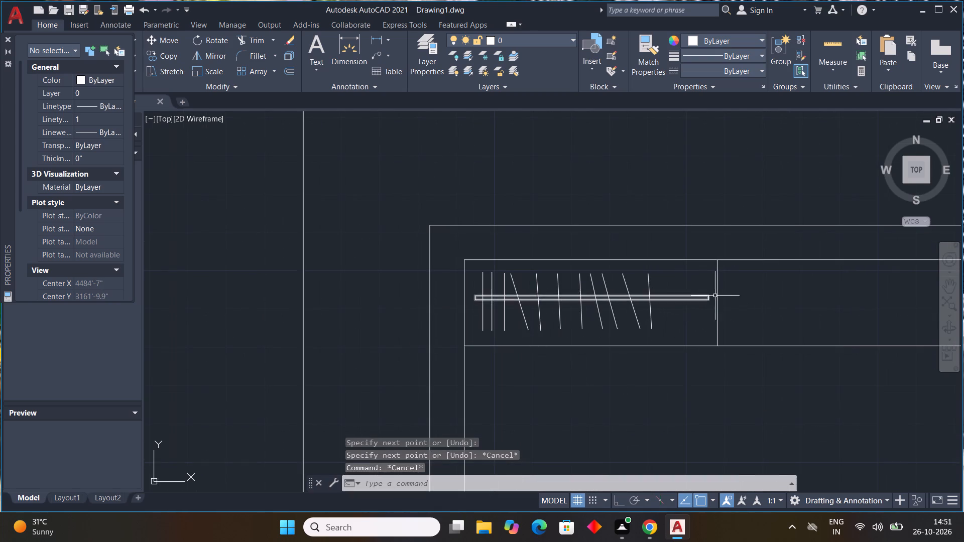
{"action": "key", "text": "l"}
{"action": "key", "text": "space"}
{"action": "scroll", "coordinate": [669, 279], "scroll_direction": "up", "scroll_amount": 3}
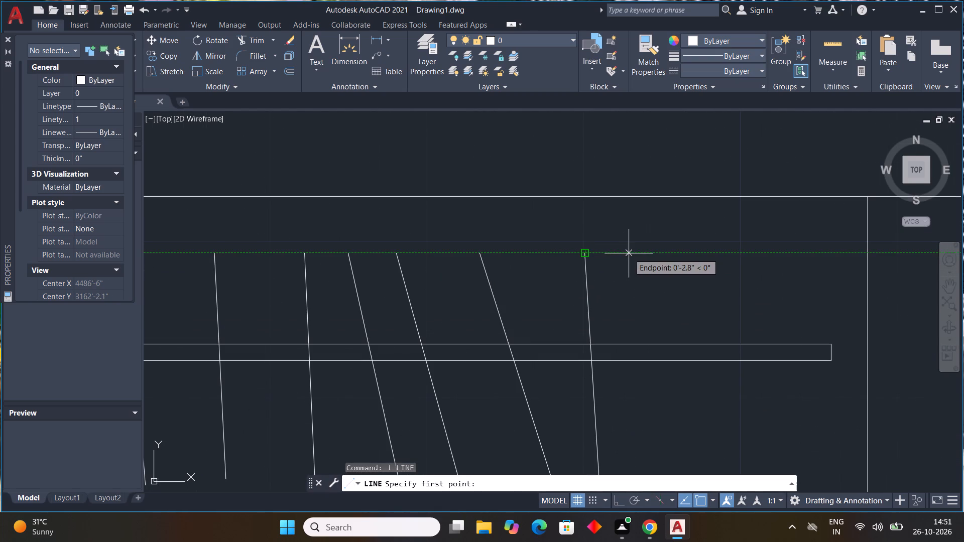
{"action": "left_click", "coordinate": [638, 253]}
{"action": "scroll", "coordinate": [678, 336], "scroll_direction": "down", "scroll_amount": 2}
{"action": "middle_click_drag", "start_coordinate": [677, 337], "coordinate": [642, 273]}
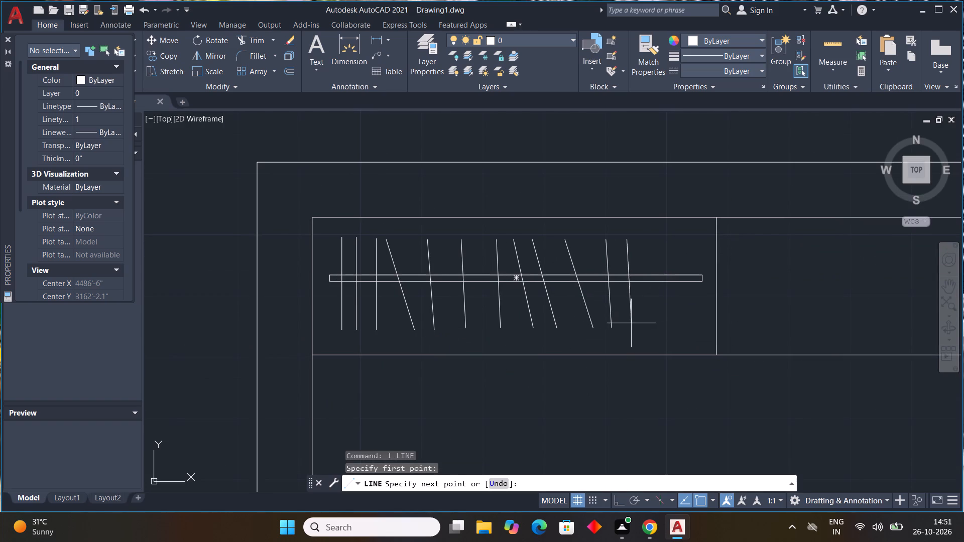
{"action": "scroll", "coordinate": [616, 330], "scroll_direction": "up", "scroll_amount": 2}
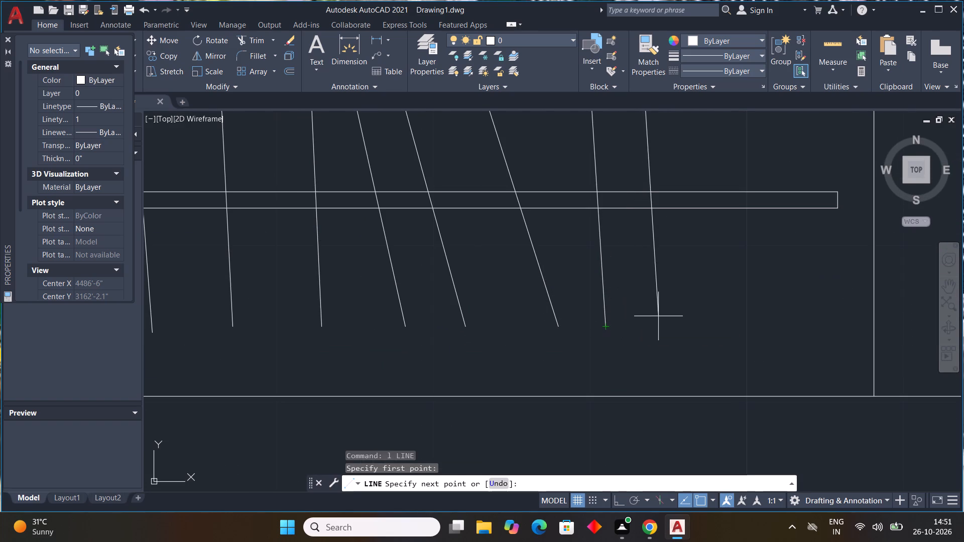
{"action": "scroll", "coordinate": [670, 329], "scroll_direction": "down", "scroll_amount": 2}
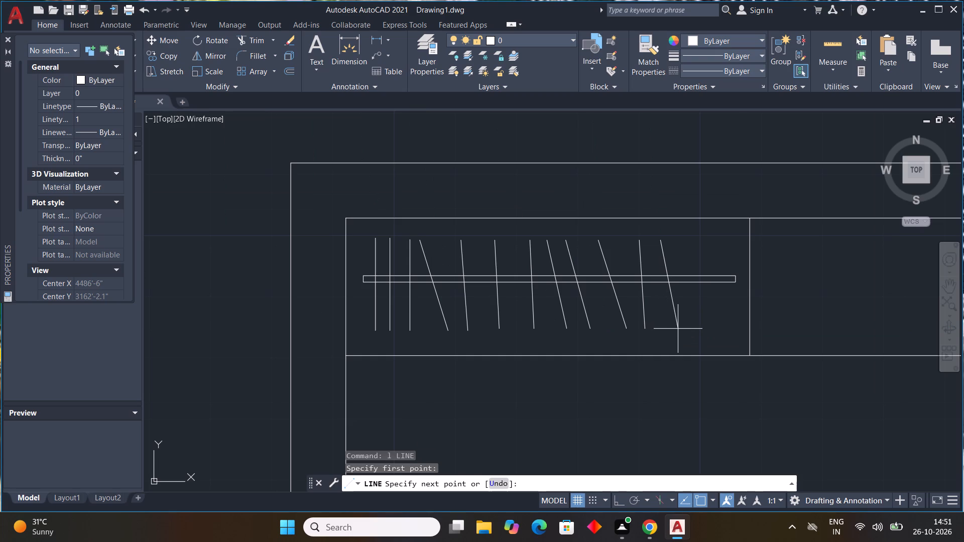
{"action": "left_click", "coordinate": [678, 329]}
{"action": "key", "text": "Escape"}
Draw two more lines across the rod near its right end, one vertical and one nearly vertical.
{"action": "key", "text": "space"}
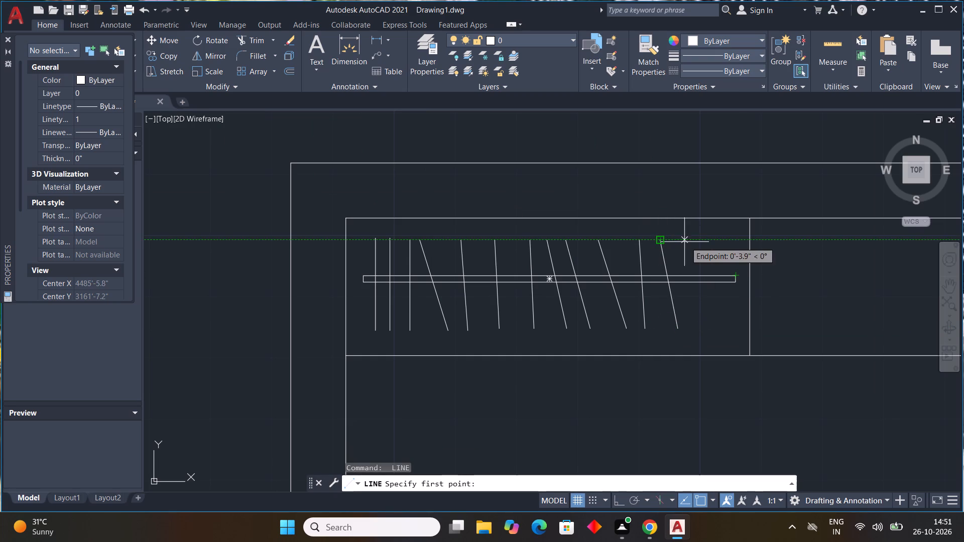
{"action": "left_click", "coordinate": [702, 242]}
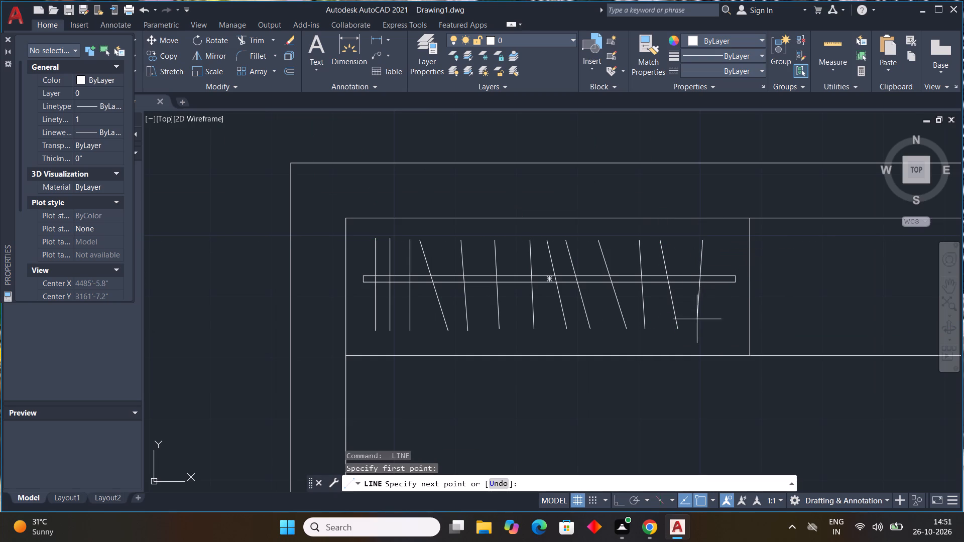
{"action": "left_click", "coordinate": [702, 328]}
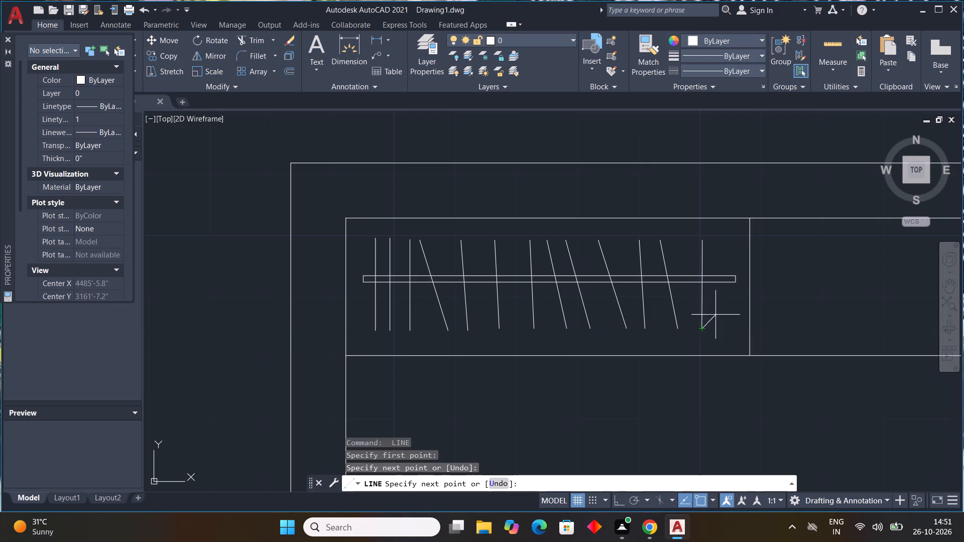
{"action": "key", "text": "Escape"}
{"action": "type", "text": "l"}
{"action": "key", "text": "space"}
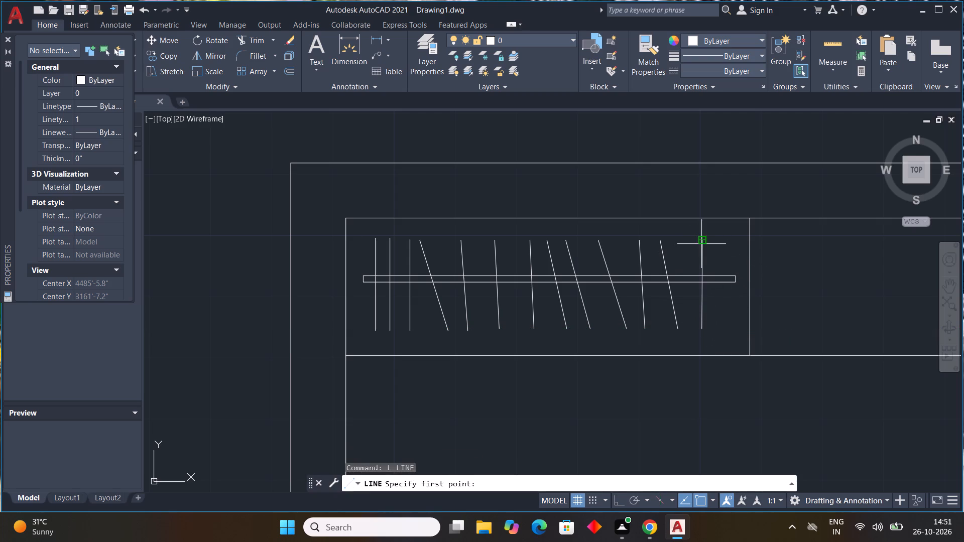
{"action": "left_click", "coordinate": [723, 242]}
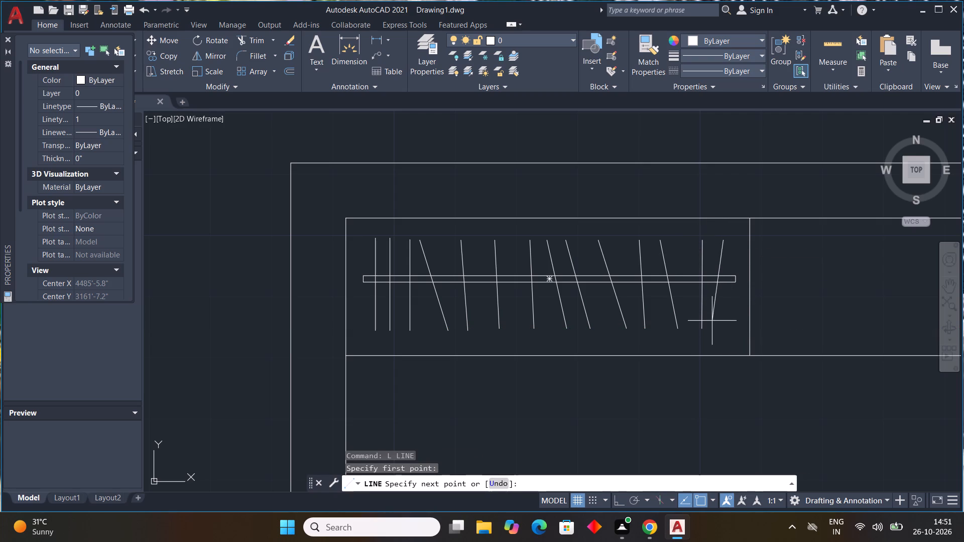
{"action": "left_click", "coordinate": [726, 327]}
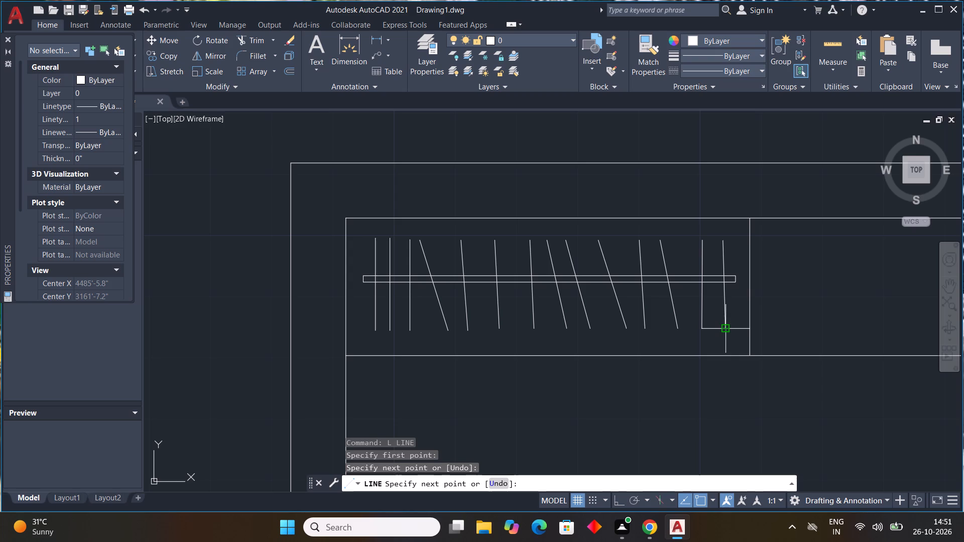
{"action": "key", "text": "Escape"}
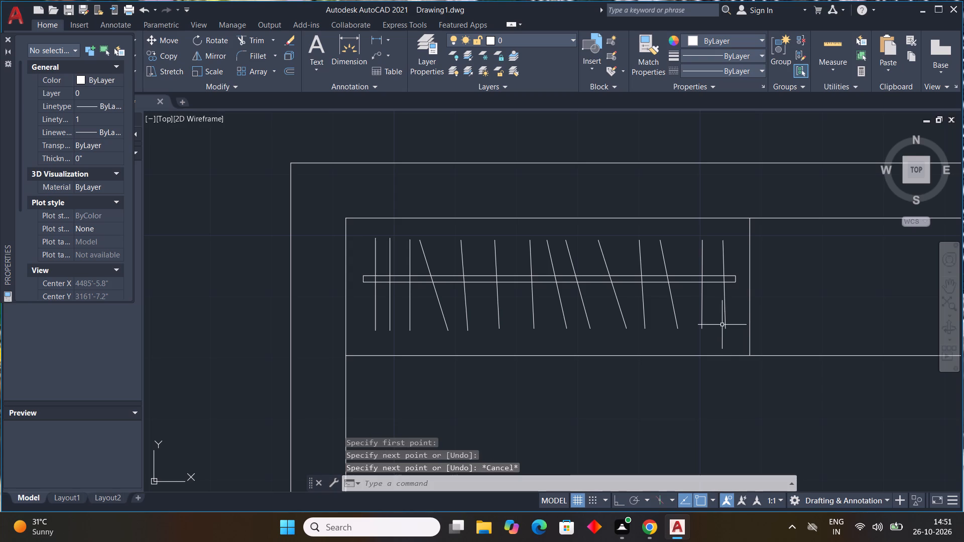
Draw two short vertical lines across the top outer wall, one just left of the closet divider and one to its right, as window jambs.
{"action": "scroll", "coordinate": [719, 326], "scroll_direction": "down", "scroll_amount": 3}
{"action": "middle_click_drag", "start_coordinate": [661, 342], "coordinate": [424, 290]}
{"action": "middle_click", "coordinate": [424, 290]}
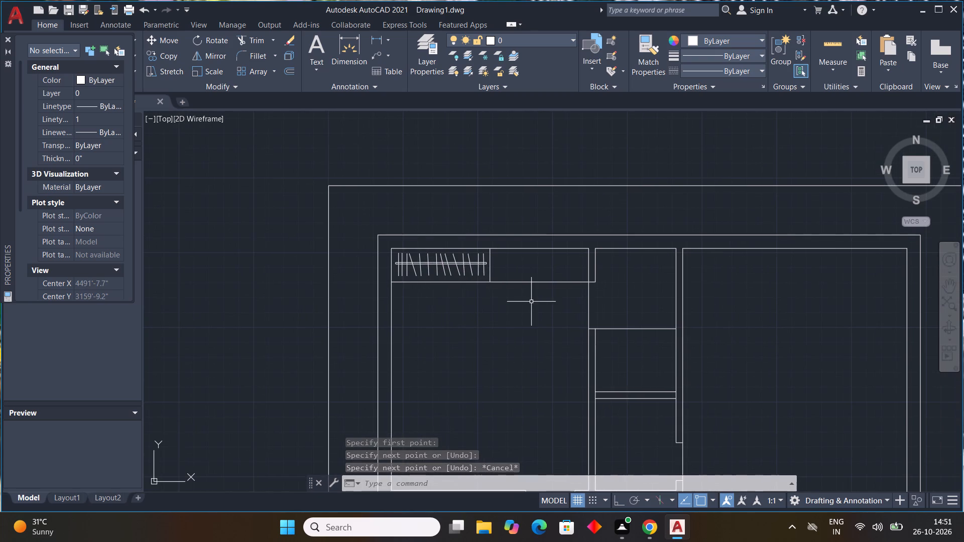
{"action": "scroll", "coordinate": [590, 327], "scroll_direction": "down", "scroll_amount": 1}
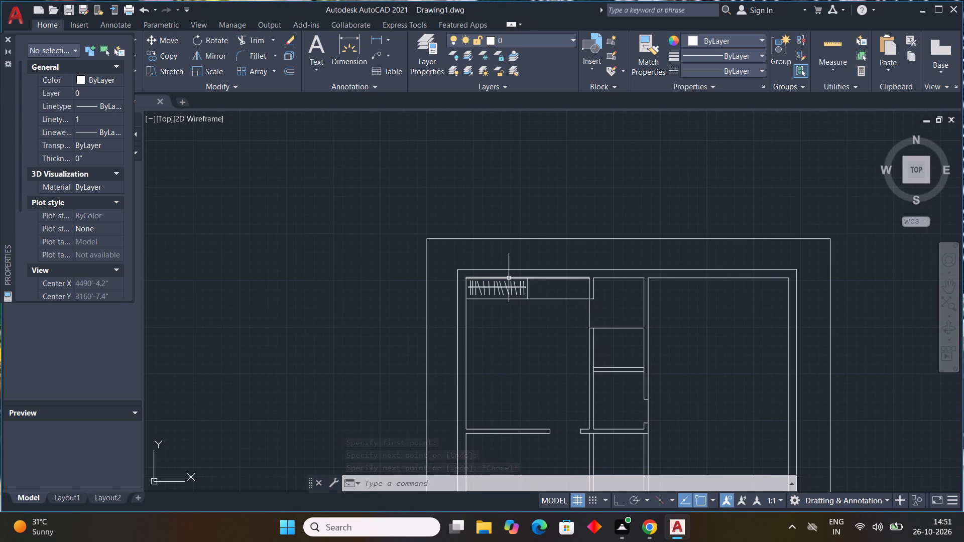
{"action": "scroll", "coordinate": [509, 278], "scroll_direction": "up", "scroll_amount": 2}
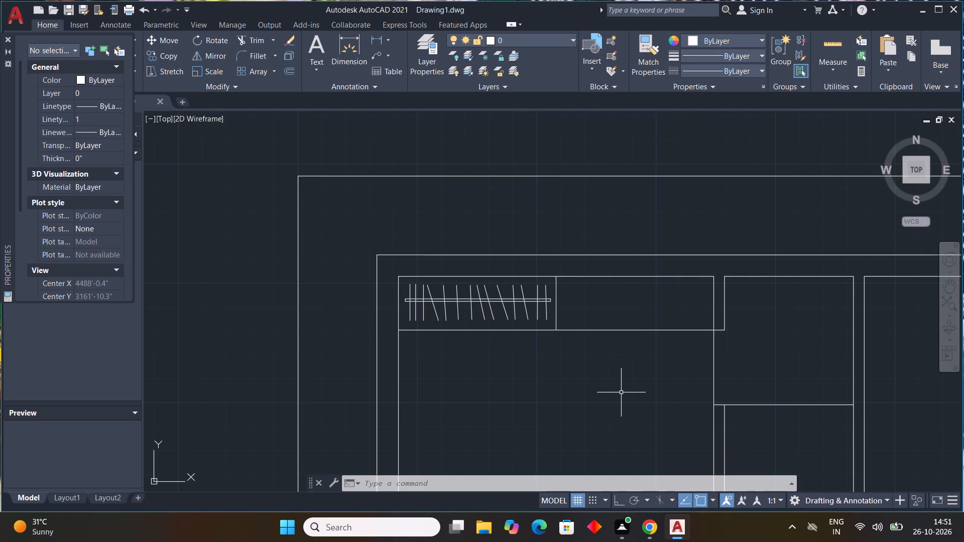
{"action": "middle_click_drag", "start_coordinate": [480, 356], "coordinate": [483, 408]}
{"action": "key", "text": "l"}
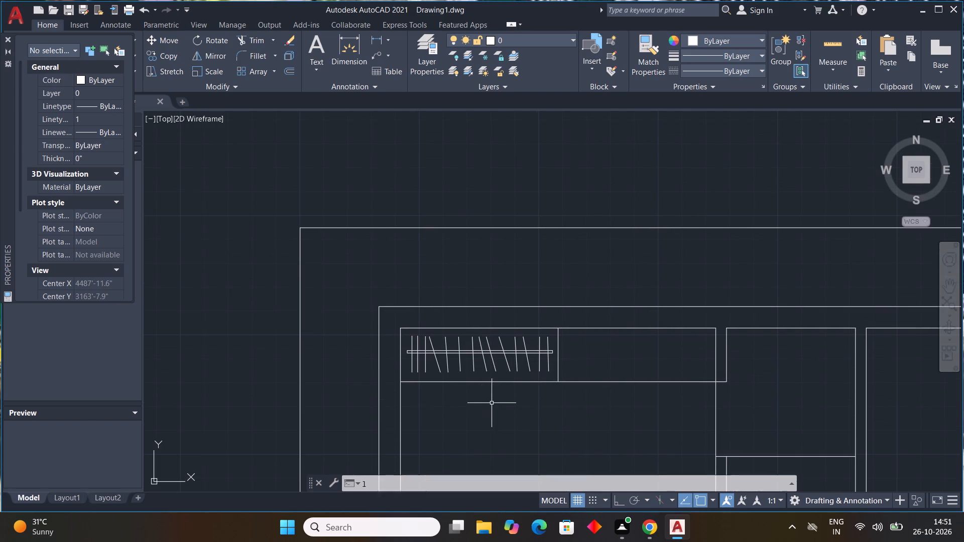
{"action": "key", "text": "space"}
{"action": "middle_click_drag", "start_coordinate": [511, 307], "coordinate": [451, 246]}
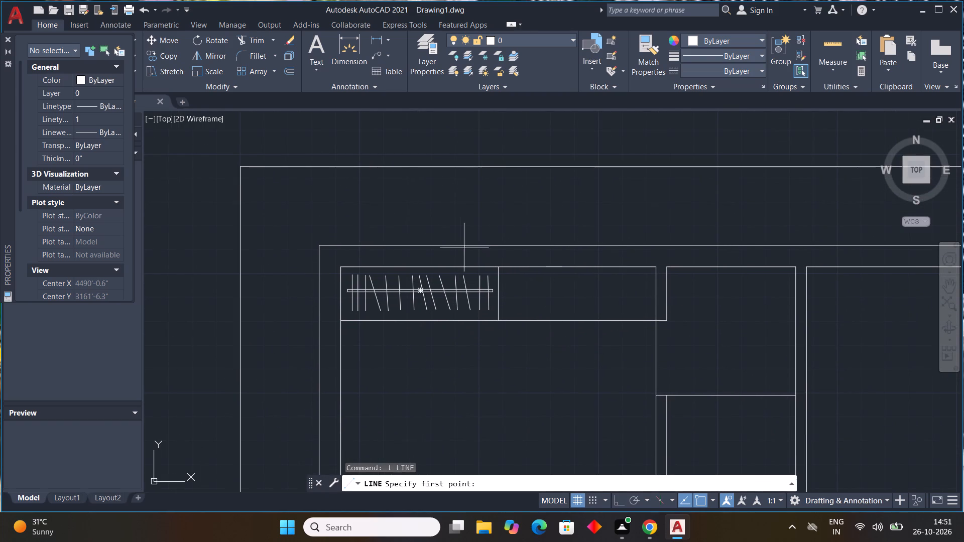
{"action": "left_click_drag", "start_coordinate": [477, 243], "coordinate": [477, 252]}
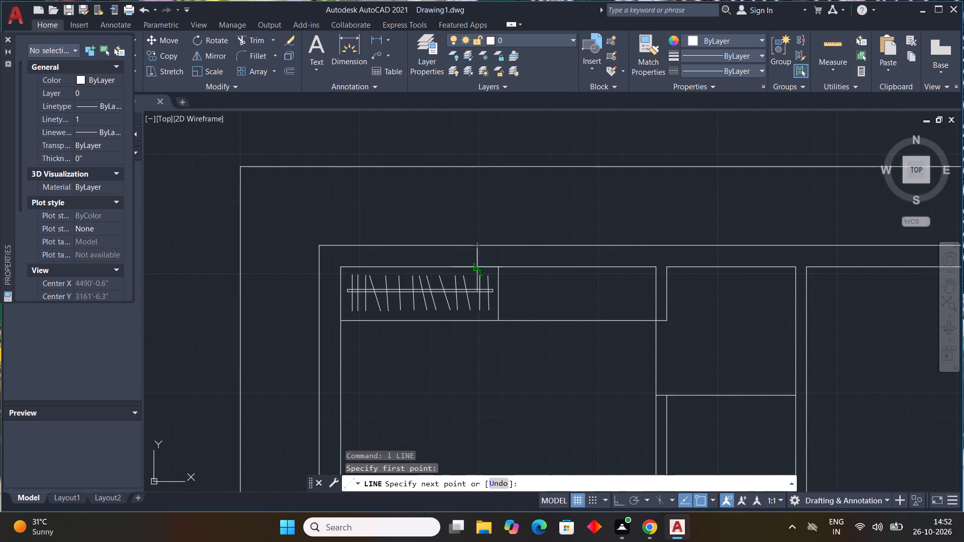
{"action": "left_click", "coordinate": [474, 265]}
{"action": "key", "text": "Escape"}
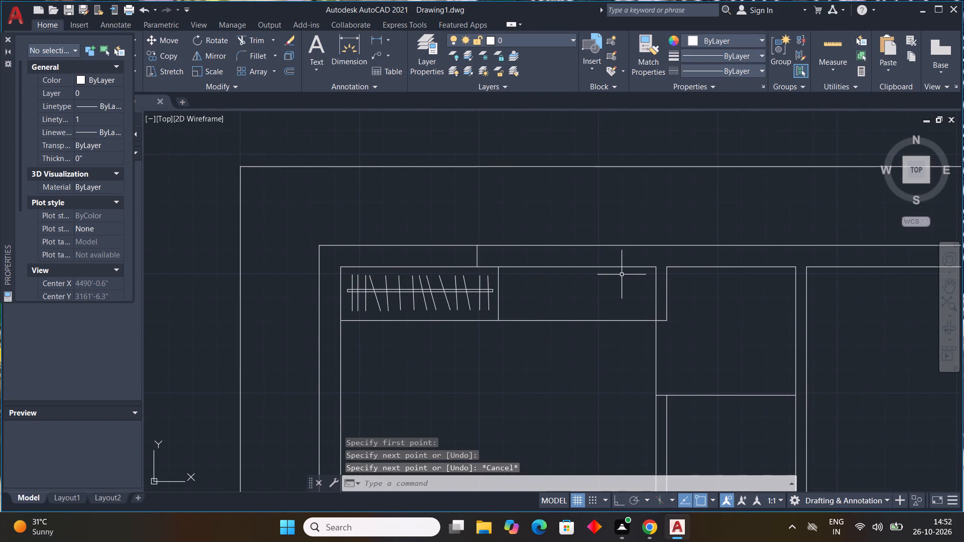
{"action": "type", "text": "l"}
{"action": "key", "text": "space"}
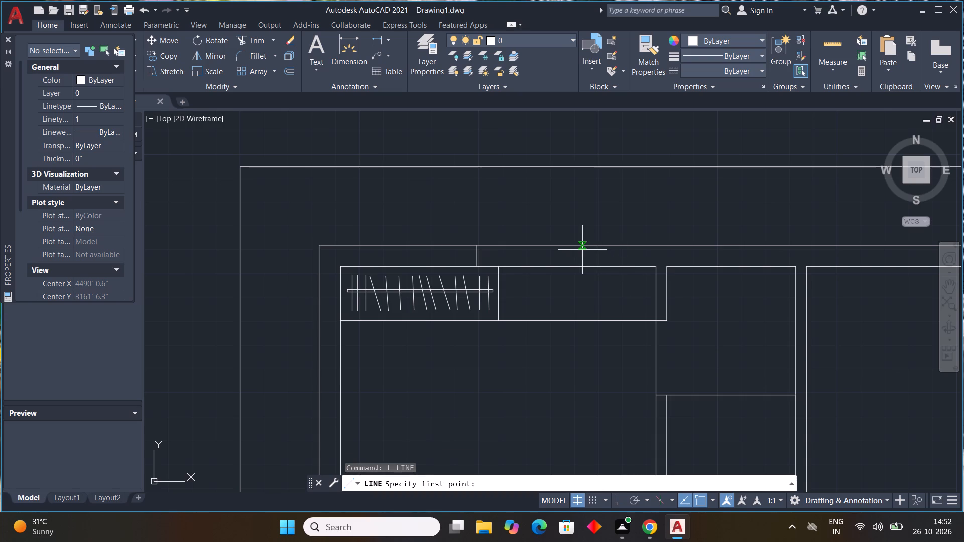
{"action": "left_click", "coordinate": [583, 246]}
{"action": "left_click", "coordinate": [585, 269]}
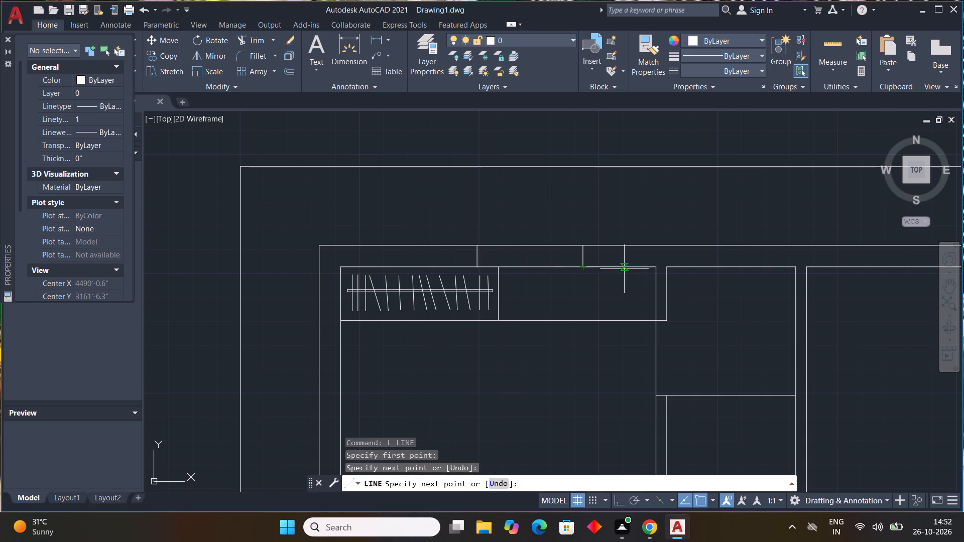
{"action": "key", "text": "Escape"}
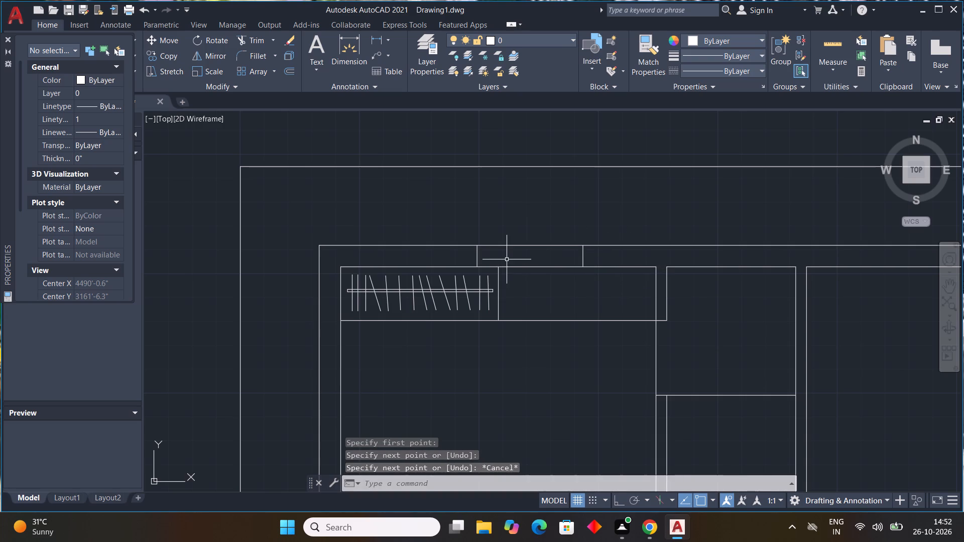
Offset the top wall's inner line outward by 3" twice to add two parallel lines within the wall thickness.
{"action": "middle_click_drag", "start_coordinate": [584, 311], "coordinate": [585, 324]}
{"action": "scroll", "coordinate": [585, 324], "scroll_direction": "down", "scroll_amount": 1}
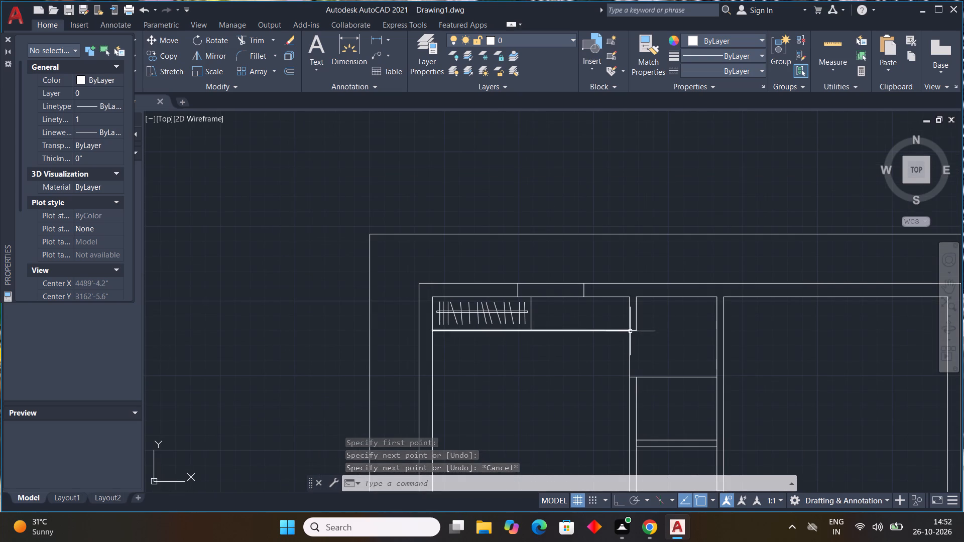
{"action": "key", "text": "Escape"}
{"action": "key", "text": "Escape"}
{"action": "key", "text": "o"}
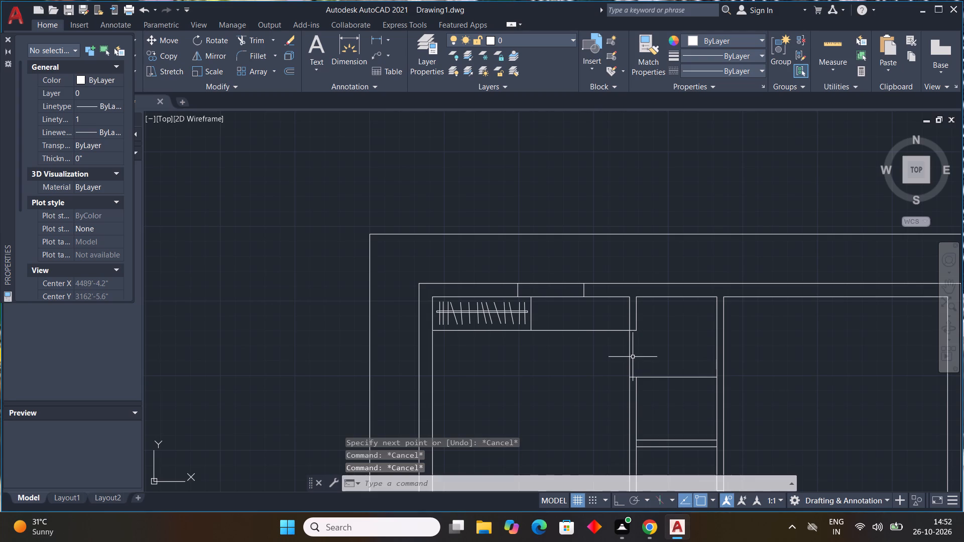
{"action": "type", "text": "ff"}
{"action": "key", "text": "space"}
{"action": "key", "text": "3"}
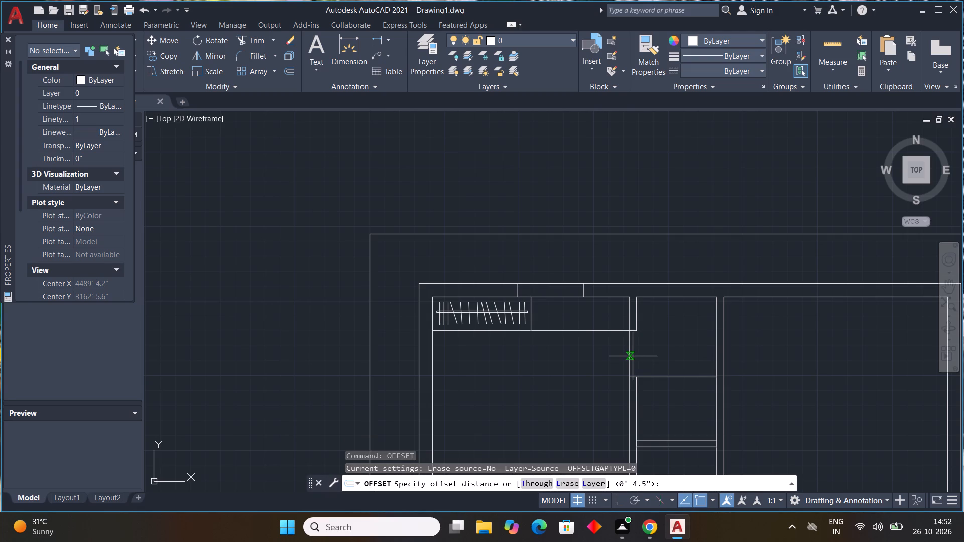
{"action": "key", "text": "shift+quotedbl"}
{"action": "key", "text": "Return"}
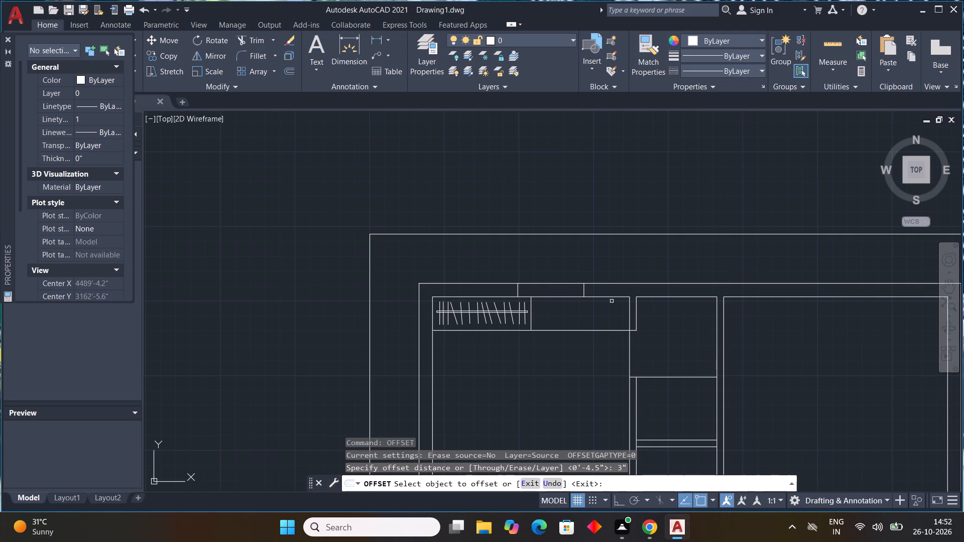
{"action": "scroll", "coordinate": [612, 302], "scroll_direction": "up", "scroll_amount": 2}
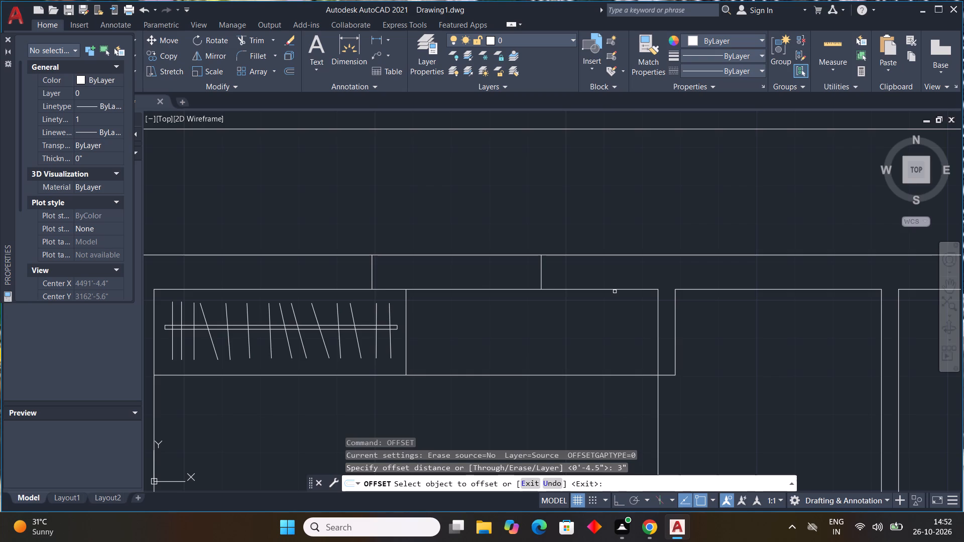
{"action": "scroll", "coordinate": [615, 292], "scroll_direction": "down", "scroll_amount": 1}
{"action": "left_click", "coordinate": [615, 291]}
{"action": "left_click", "coordinate": [617, 281]}
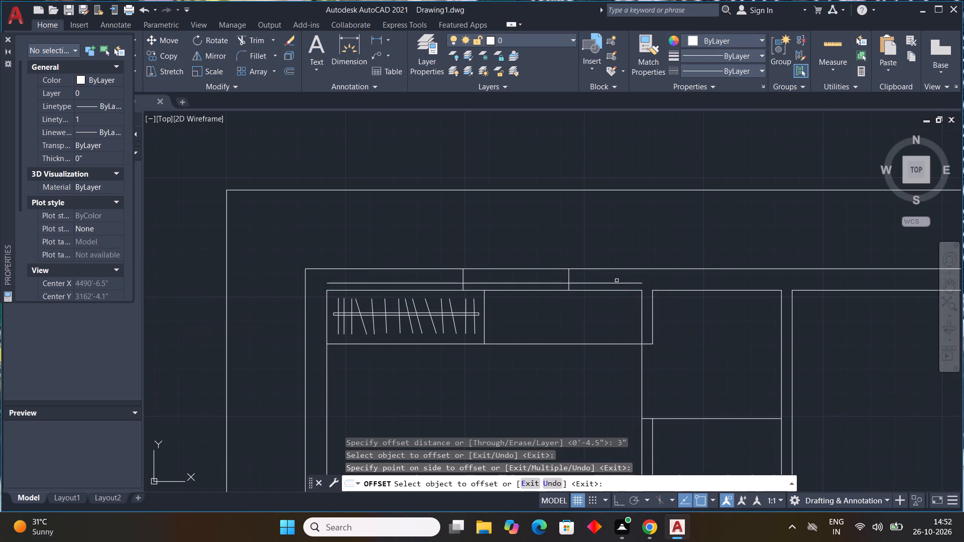
{"action": "left_click", "coordinate": [618, 282]}
{"action": "left_click", "coordinate": [618, 272]}
{"action": "key", "text": "Escape"}
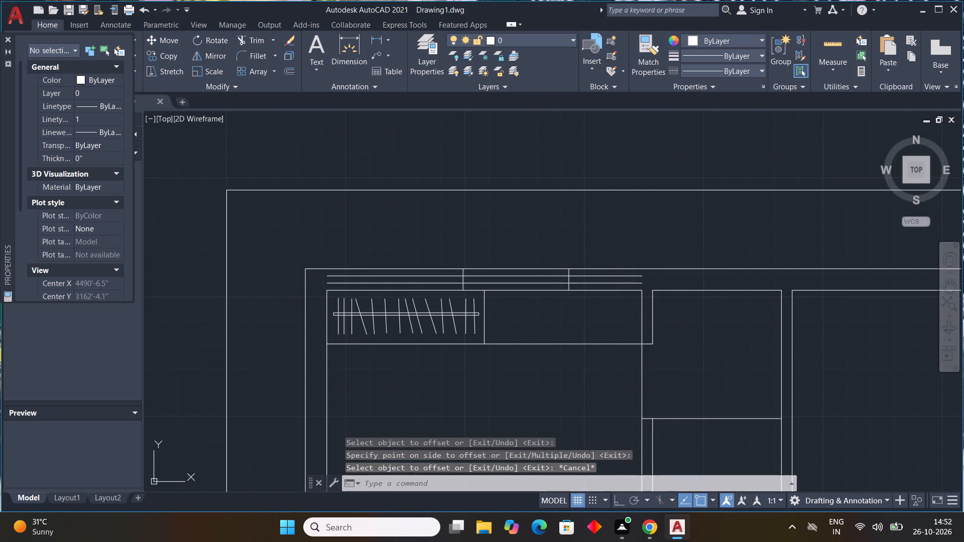
{"action": "key", "text": "Escape"}
{"action": "key", "text": "Escape"}
{"action": "key", "text": "Escape"}
{"action": "key", "text": "Escape"}
{"action": "key", "text": "Escape"}
{"action": "key", "text": "Escape"}
{"action": "key", "text": "Escape"}
{"action": "key", "text": "Escape"}
{"action": "key", "text": "Escape"}
Trim both offset lines on either side of the two jambs, keeping only the parts inside the window opening.
{"action": "key", "text": "t"}
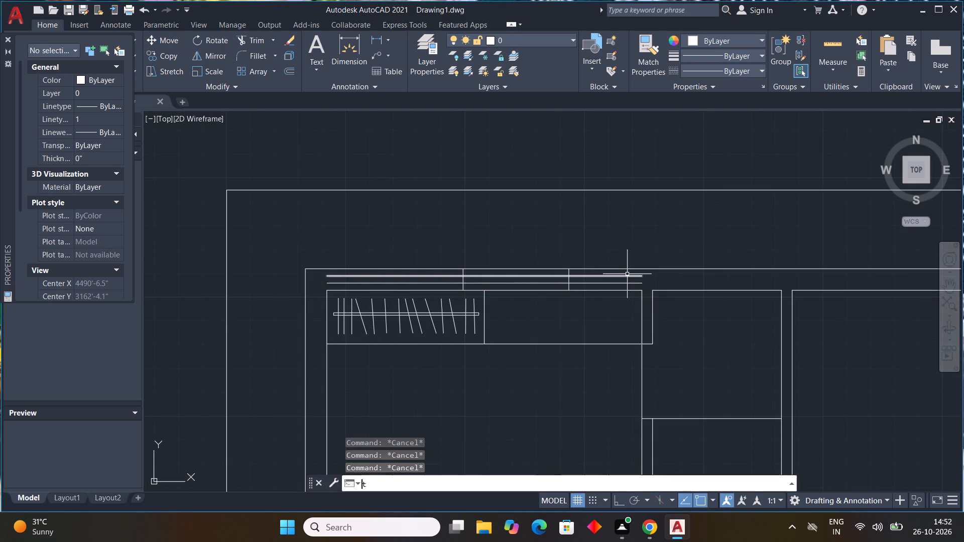
{"action": "key", "text": "r"}
{"action": "key", "text": "space"}
{"action": "left_click", "coordinate": [628, 275]}
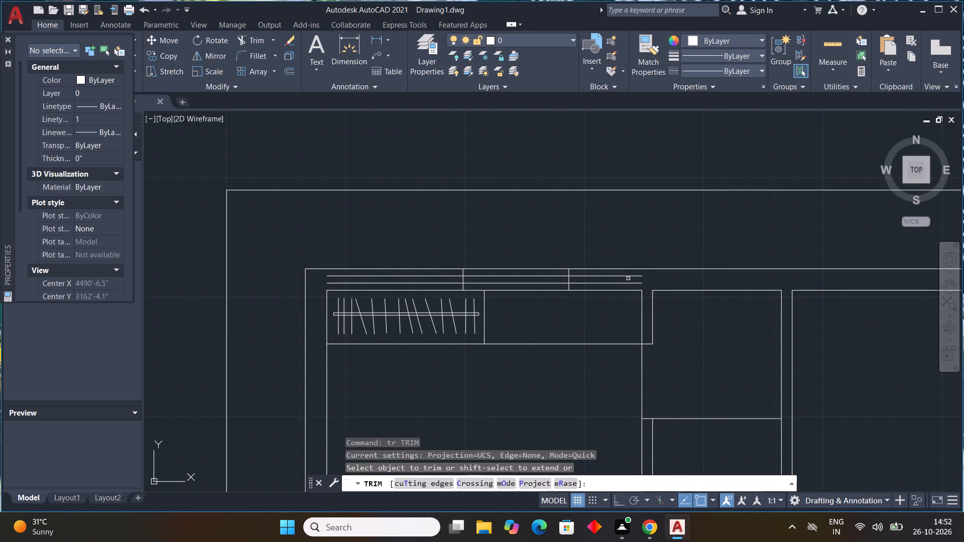
{"action": "left_click_drag", "start_coordinate": [628, 275], "coordinate": [625, 286]}
{"action": "left_click", "coordinate": [626, 284]}
{"action": "middle_click_drag", "start_coordinate": [628, 283], "coordinate": [683, 318]}
{"action": "scroll", "coordinate": [652, 307], "scroll_direction": "down", "scroll_amount": 1}
{"action": "scroll", "coordinate": [567, 321], "scroll_direction": "up", "scroll_amount": 2}
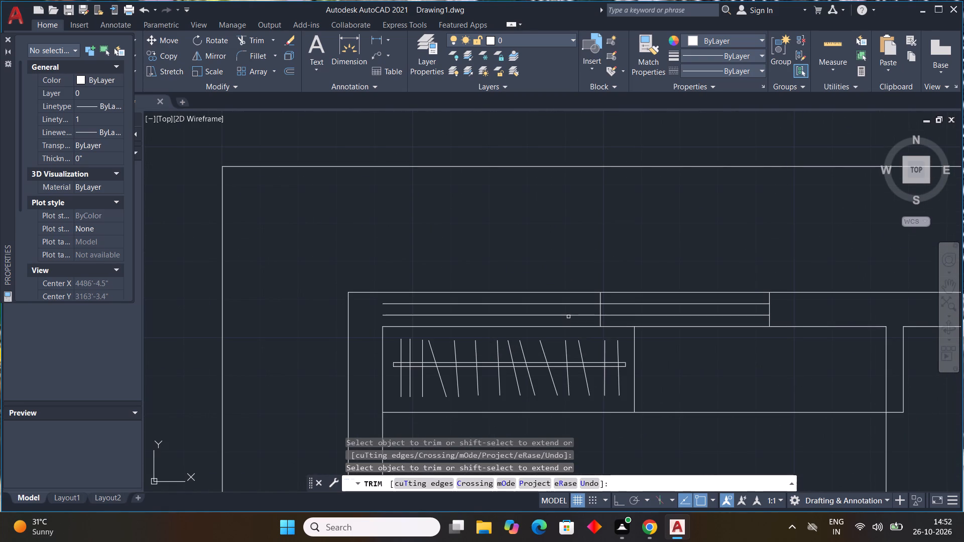
{"action": "left_click", "coordinate": [569, 316]}
{"action": "left_click", "coordinate": [572, 304]}
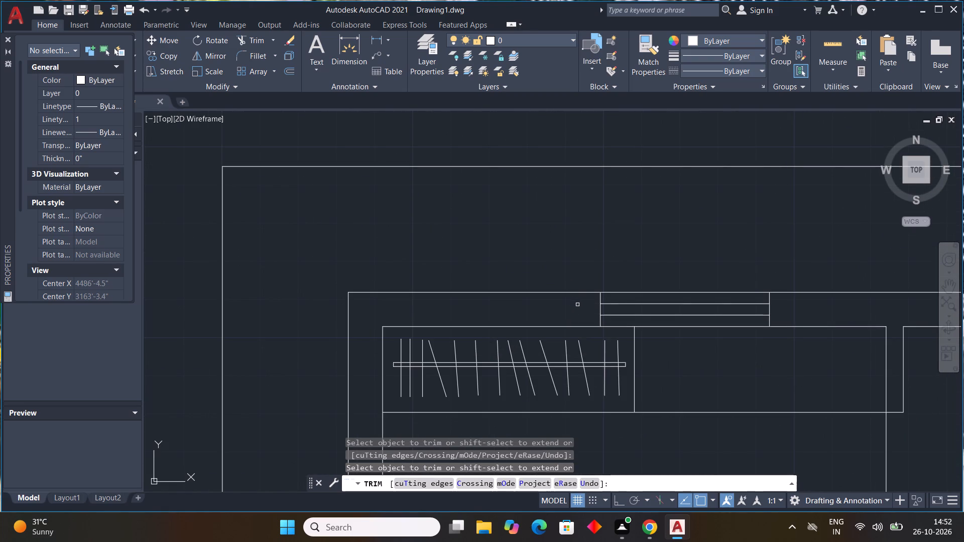
{"action": "key", "text": "Escape"}
{"action": "key", "text": "Escape"}
{"action": "key", "text": "Escape"}
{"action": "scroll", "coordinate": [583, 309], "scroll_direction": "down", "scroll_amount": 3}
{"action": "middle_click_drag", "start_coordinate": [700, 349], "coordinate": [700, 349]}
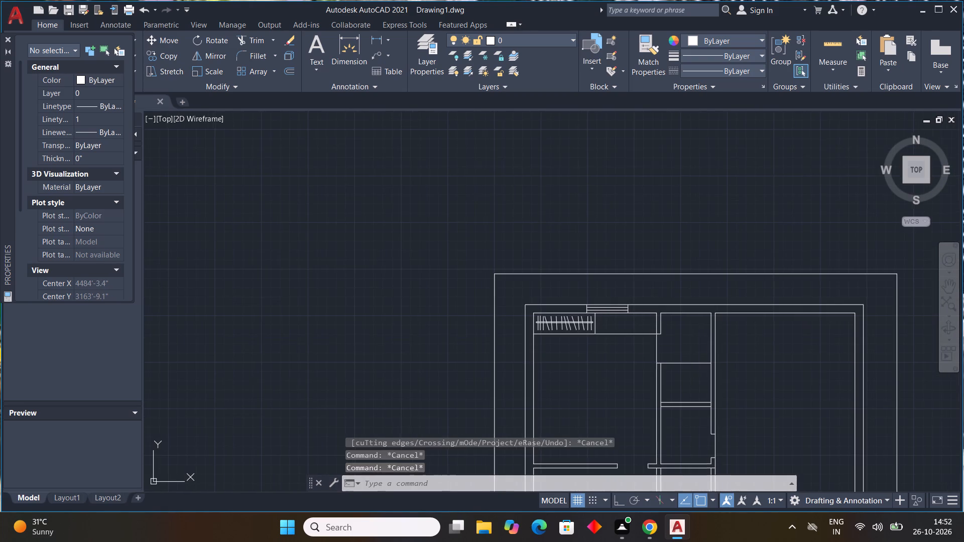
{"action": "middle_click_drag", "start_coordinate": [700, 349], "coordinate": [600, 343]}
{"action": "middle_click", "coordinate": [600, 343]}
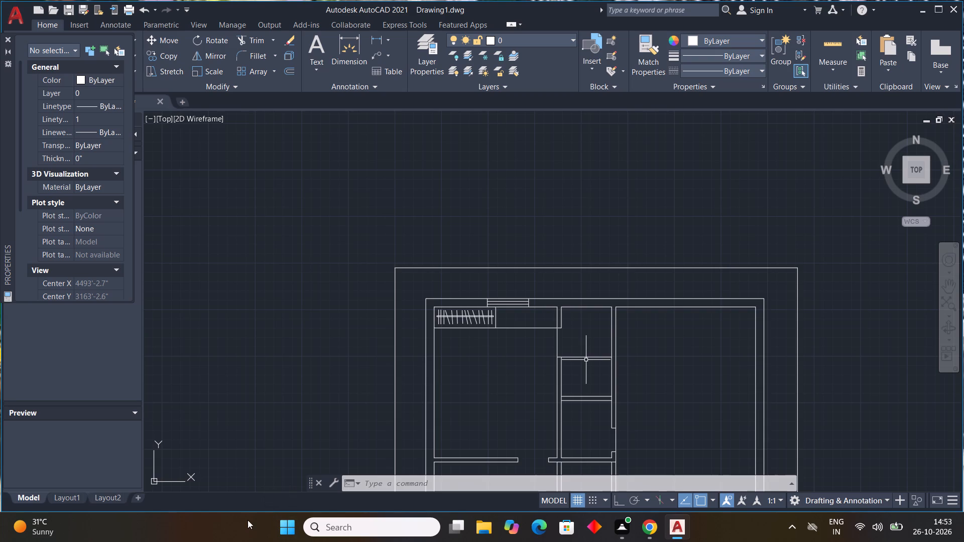
Examine the overall floor plan and the partitions around the narrow central rooms.
{"action": "scroll", "coordinate": [255, 481], "scroll_direction": "down", "scroll_amount": 2}
{"action": "middle_click_drag", "start_coordinate": [225, 388], "coordinate": [471, 131]}
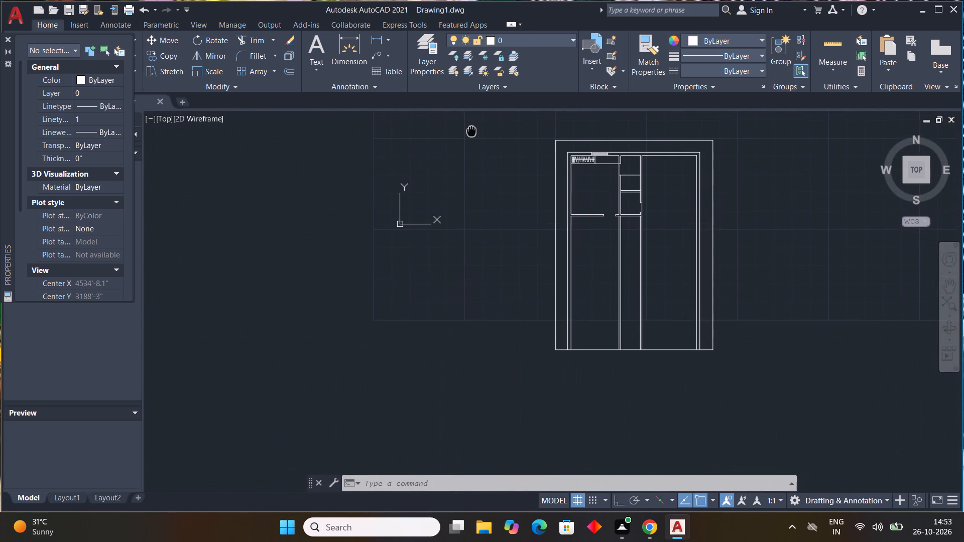
{"action": "middle_click_drag", "start_coordinate": [471, 131], "coordinate": [459, 157]}
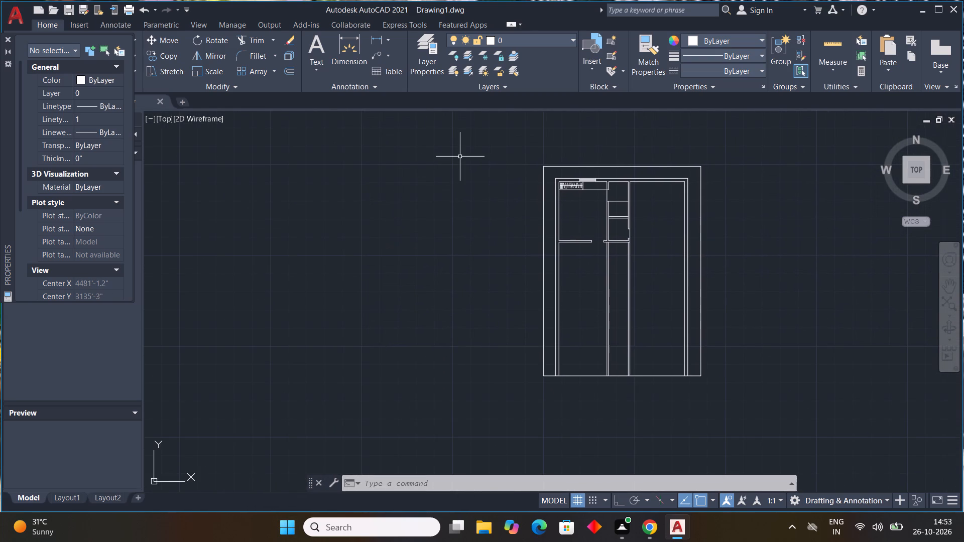
{"action": "middle_click_drag", "start_coordinate": [580, 267], "coordinate": [582, 273]}
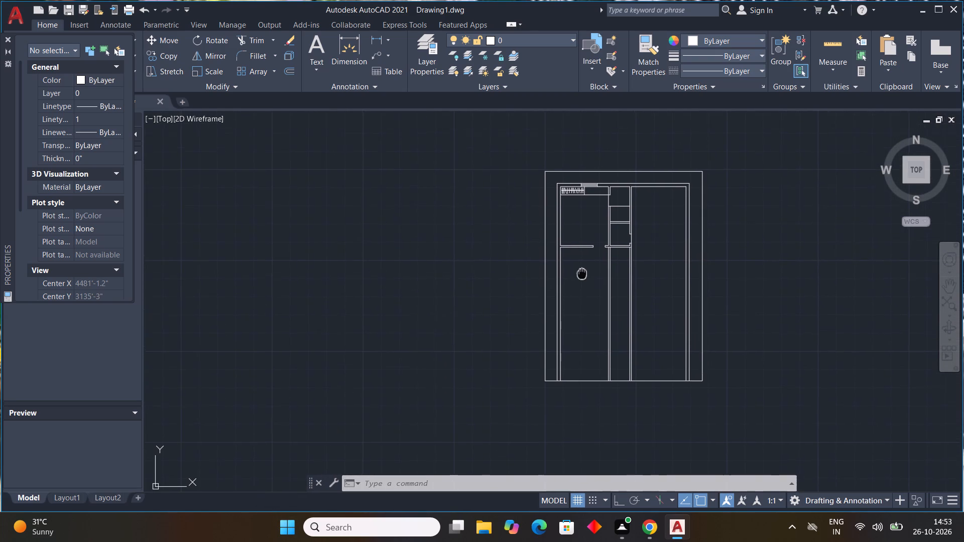
{"action": "middle_click_drag", "start_coordinate": [582, 273], "coordinate": [560, 290]}
{"action": "middle_click", "coordinate": [560, 290]}
{"action": "middle_click", "coordinate": [560, 290]}
{"action": "middle_click", "coordinate": [560, 290]}
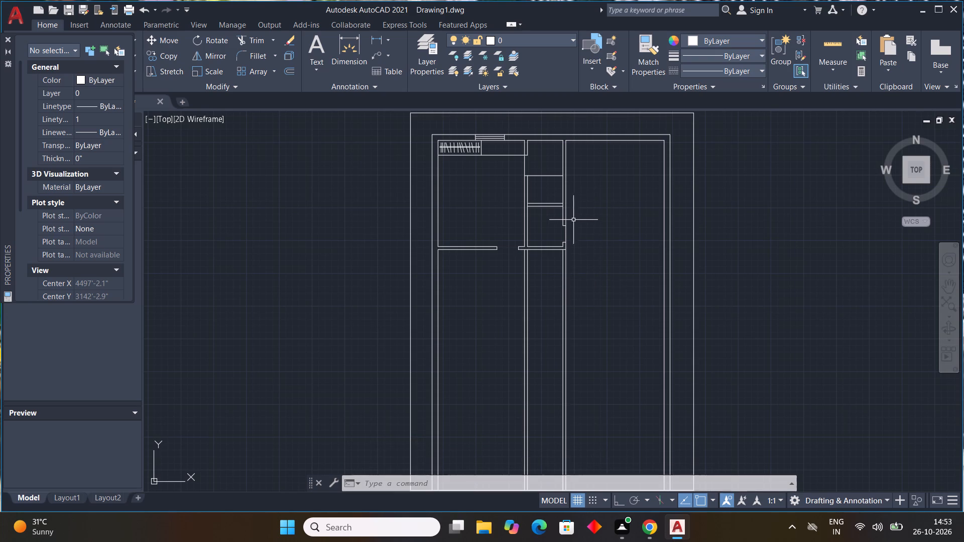
{"action": "scroll", "coordinate": [573, 194], "scroll_direction": "up", "scroll_amount": 3}
{"action": "middle_click_drag", "start_coordinate": [573, 196], "coordinate": [581, 230]}
{"action": "scroll", "coordinate": [572, 197], "scroll_direction": "down", "scroll_amount": 1}
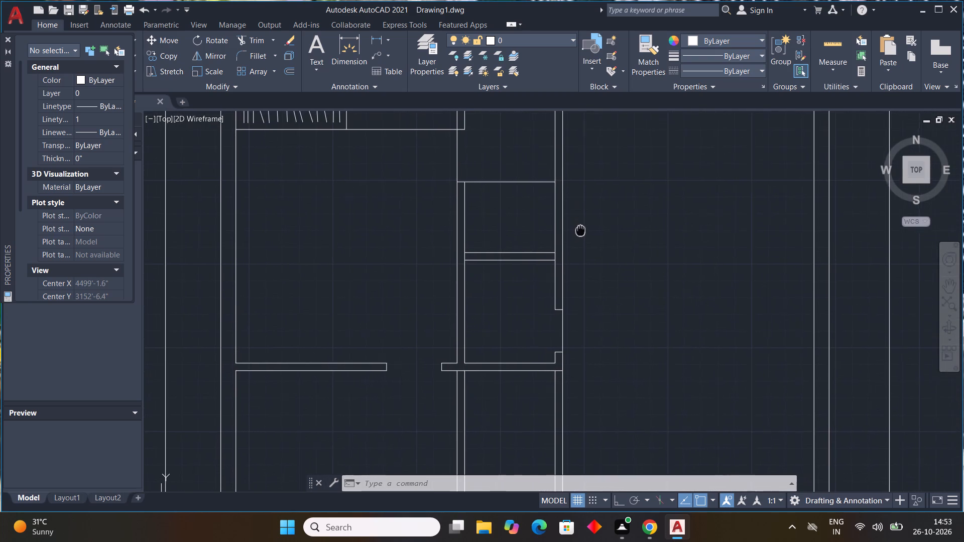
{"action": "middle_click_drag", "start_coordinate": [581, 230], "coordinate": [583, 229]}
{"action": "scroll", "coordinate": [583, 229], "scroll_direction": "down", "scroll_amount": 1}
{"action": "middle_click", "coordinate": [583, 229]}
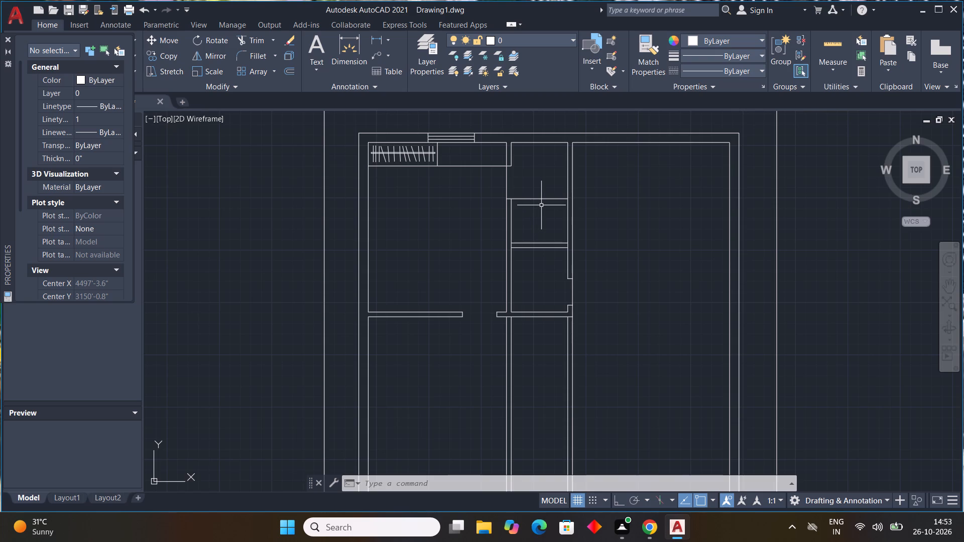
{"action": "scroll", "coordinate": [516, 177], "scroll_direction": "up", "scroll_amount": 1}
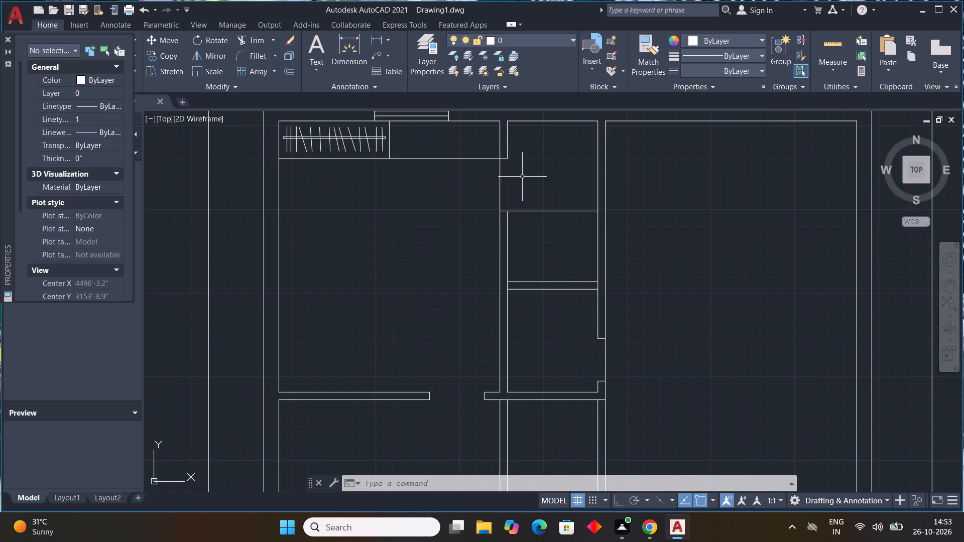
{"action": "scroll", "coordinate": [527, 178], "scroll_direction": "down", "scroll_amount": 3}
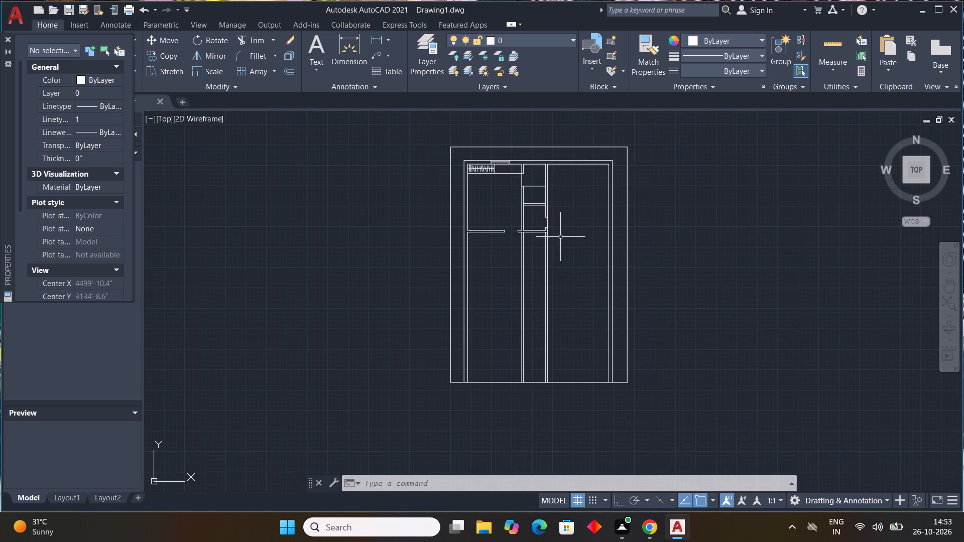
{"action": "scroll", "coordinate": [559, 237], "scroll_direction": "up", "scroll_amount": 2}
{"action": "middle_click_drag", "start_coordinate": [559, 236], "coordinate": [610, 215]}
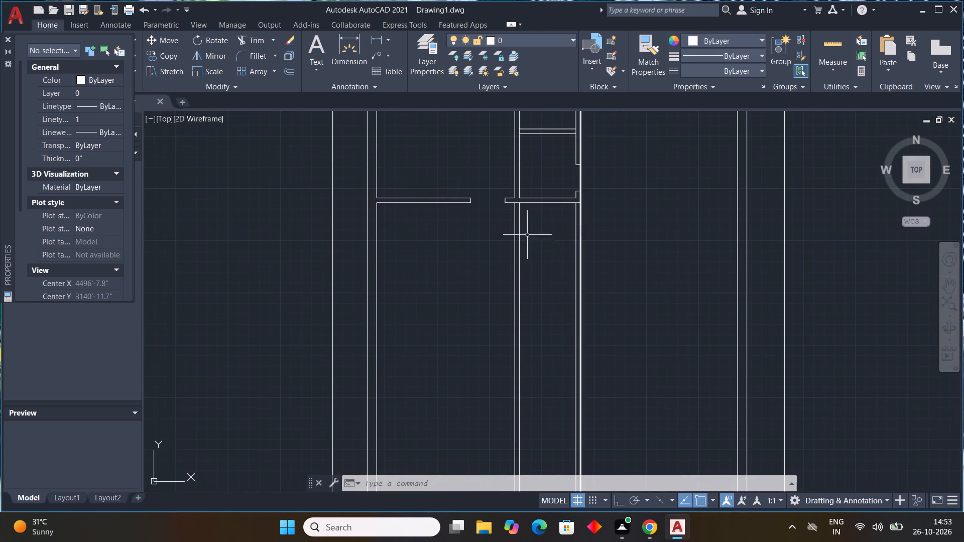
Offset the inner line of the top wall in the large right-hand room downward by 27'4".
{"action": "type", "text": "off"}
{"action": "key", "text": "space"}
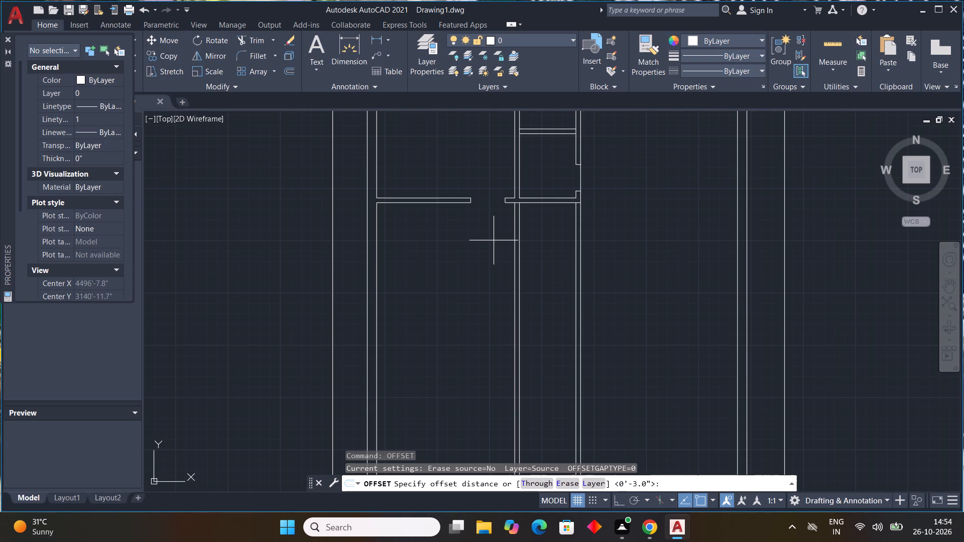
{"action": "type", "text": "27"}
{"action": "type", "text": "'4\""}
{"action": "key", "text": "Return"}
{"action": "scroll", "coordinate": [655, 183], "scroll_direction": "down", "scroll_amount": 2}
{"action": "middle_click_drag", "start_coordinate": [655, 187], "coordinate": [591, 264]}
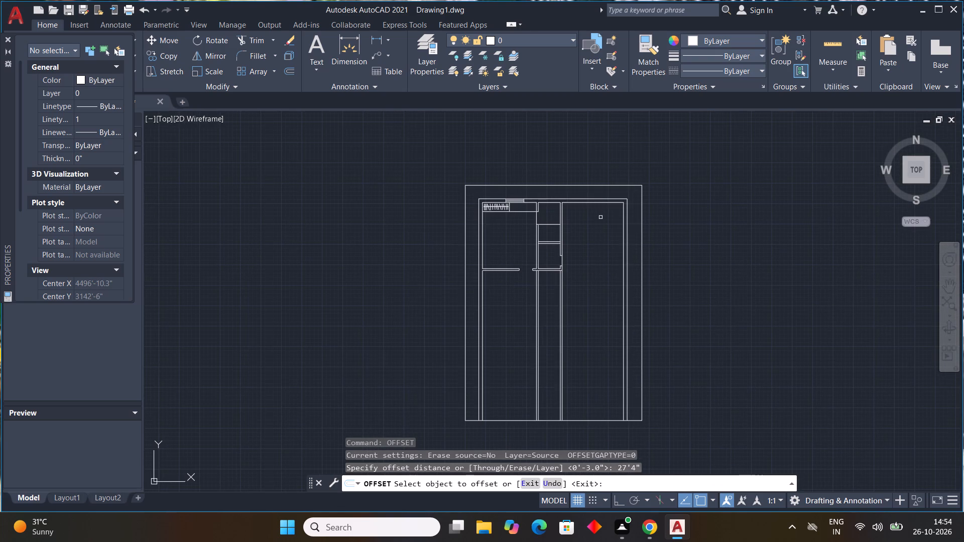
{"action": "left_click_drag", "start_coordinate": [584, 201], "coordinate": [590, 215]}
{"action": "left_click", "coordinate": [619, 270]}
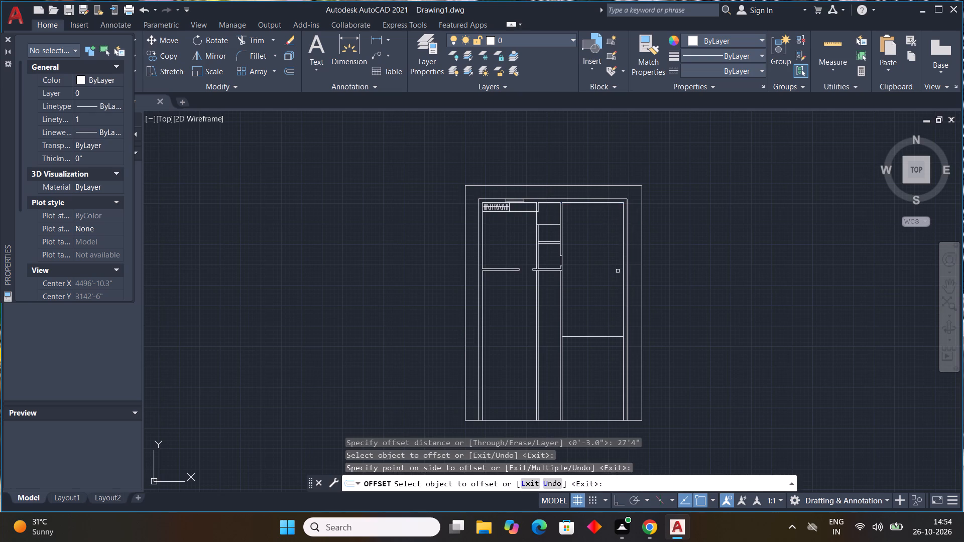
{"action": "key", "text": "Escape"}
{"action": "key", "text": "Escape"}
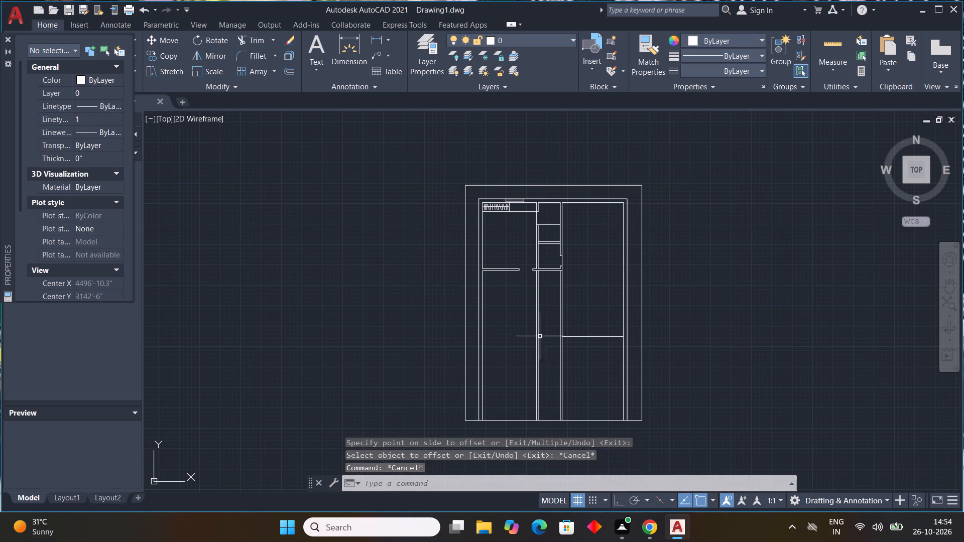
Offset the new horizontal line in the right-hand room downward by 9" to form a wall.
{"action": "middle_click_drag", "start_coordinate": [589, 343], "coordinate": [554, 289]}
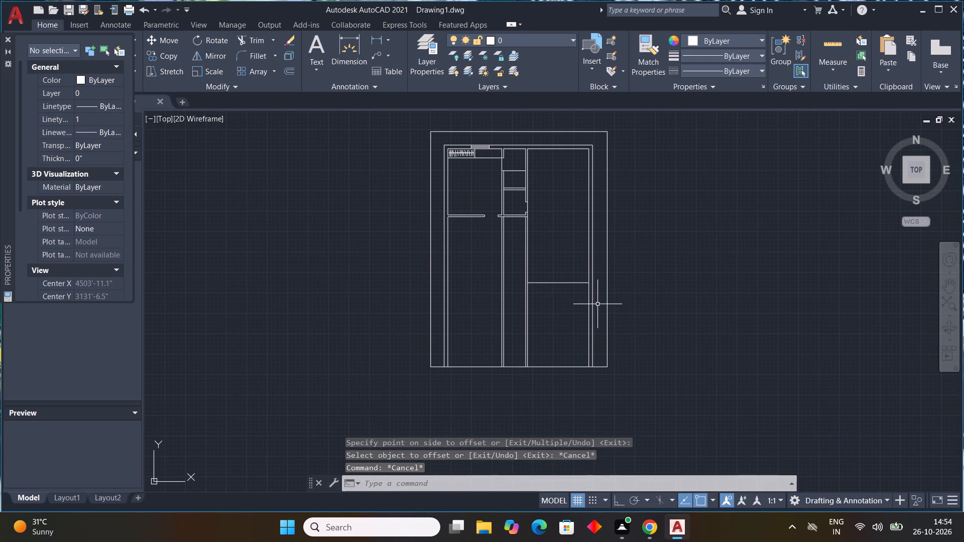
{"action": "key", "text": "Escape"}
{"action": "key", "text": "Escape"}
{"action": "key", "text": "Escape"}
{"action": "key", "text": "Escape"}
{"action": "type", "text": "off"}
{"action": "key", "text": "space"}
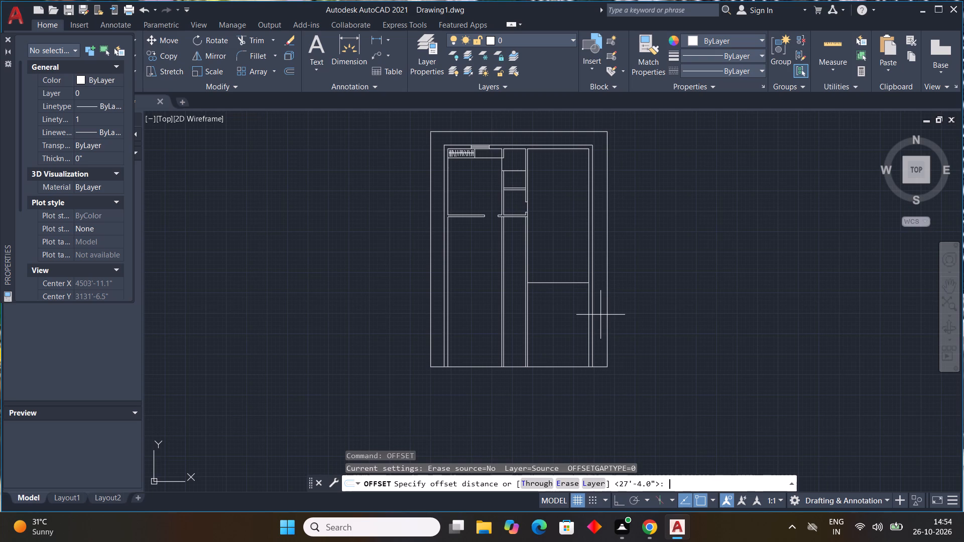
{"action": "type", "text": "9\""}
{"action": "key", "text": "Return"}
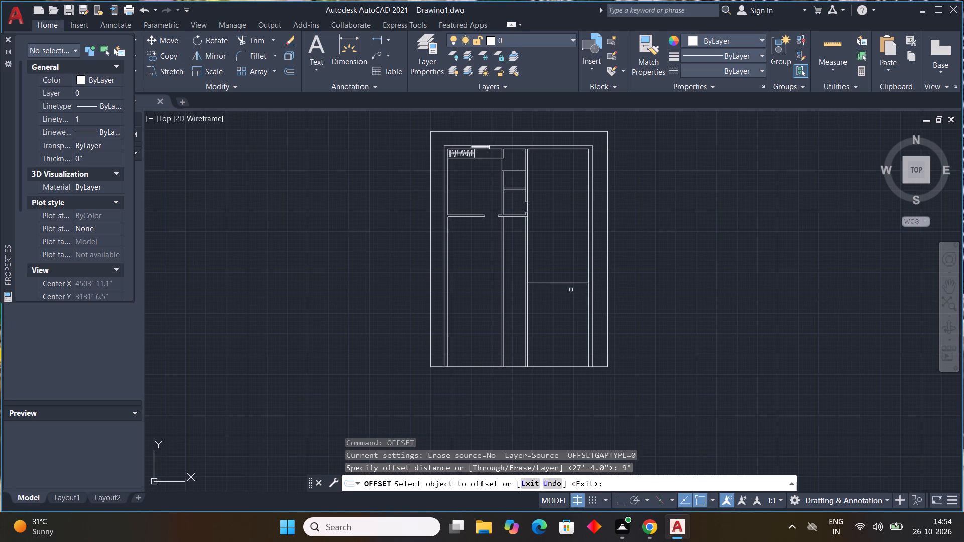
{"action": "left_click_drag", "start_coordinate": [564, 283], "coordinate": [567, 304]}
{"action": "left_click", "coordinate": [567, 304]}
{"action": "key", "text": "Escape"}
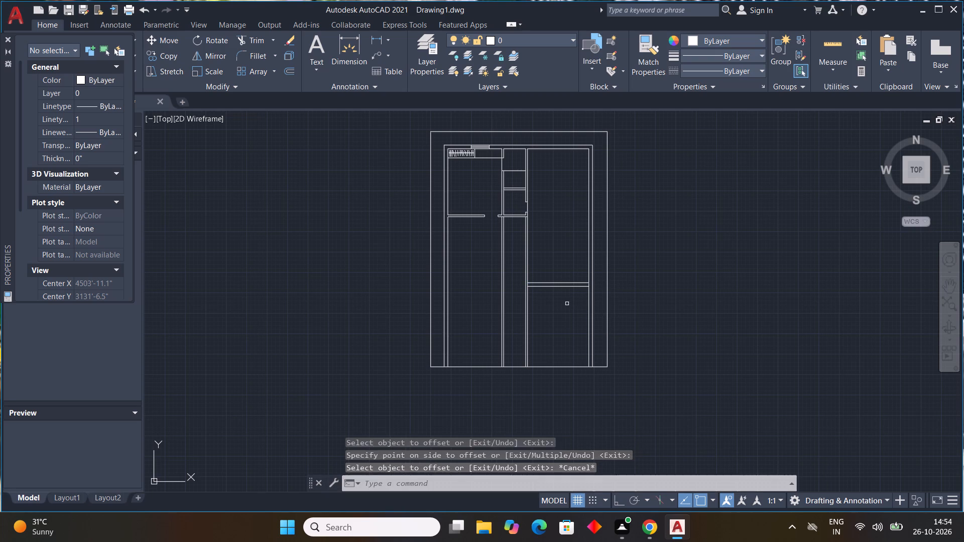
{"action": "key", "text": "Escape"}
{"action": "key", "text": "Escape"}
Stretch the right end of the new wall's lower line to the outer face of the right outer wall.
{"action": "scroll", "coordinate": [566, 295], "scroll_direction": "up", "scroll_amount": 2}
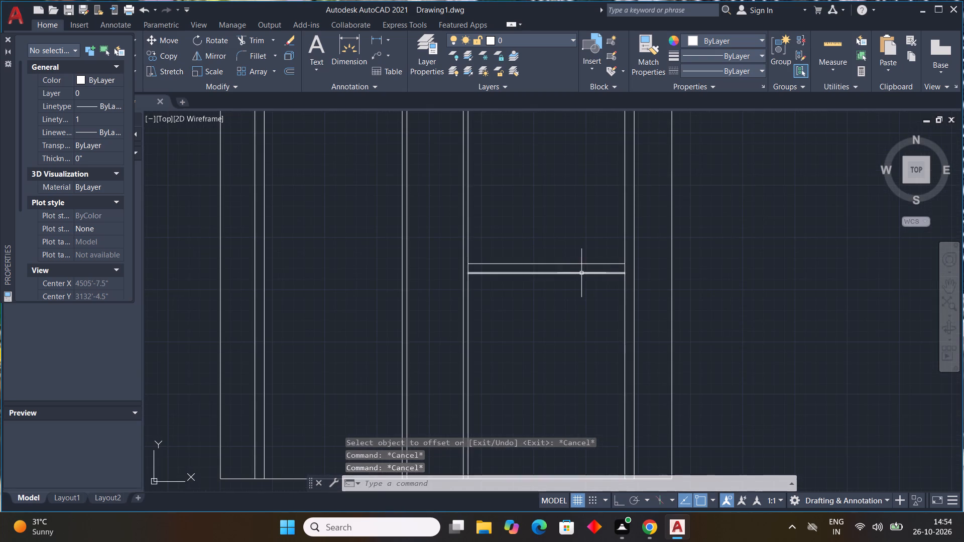
{"action": "left_click", "coordinate": [597, 272]}
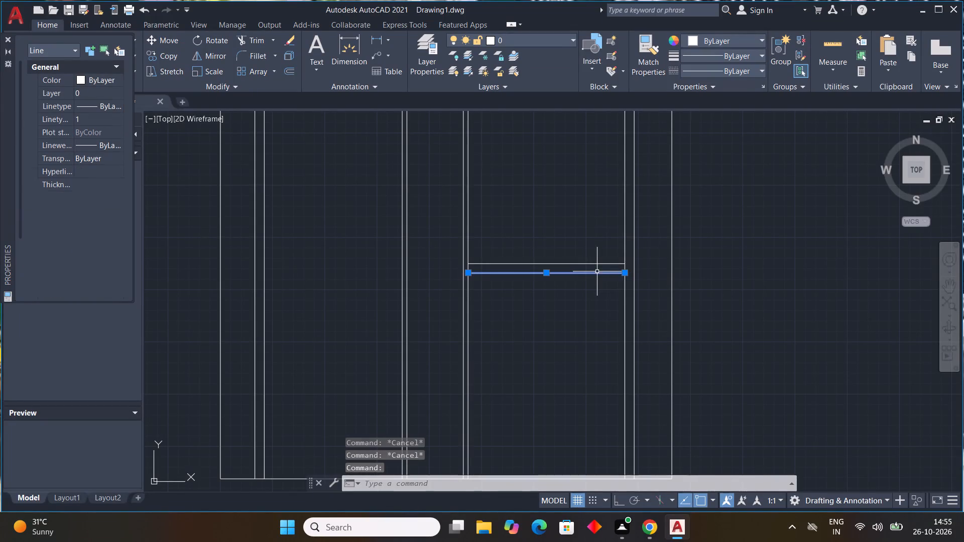
{"action": "left_click", "coordinate": [626, 275]}
{"action": "left_click", "coordinate": [634, 275]}
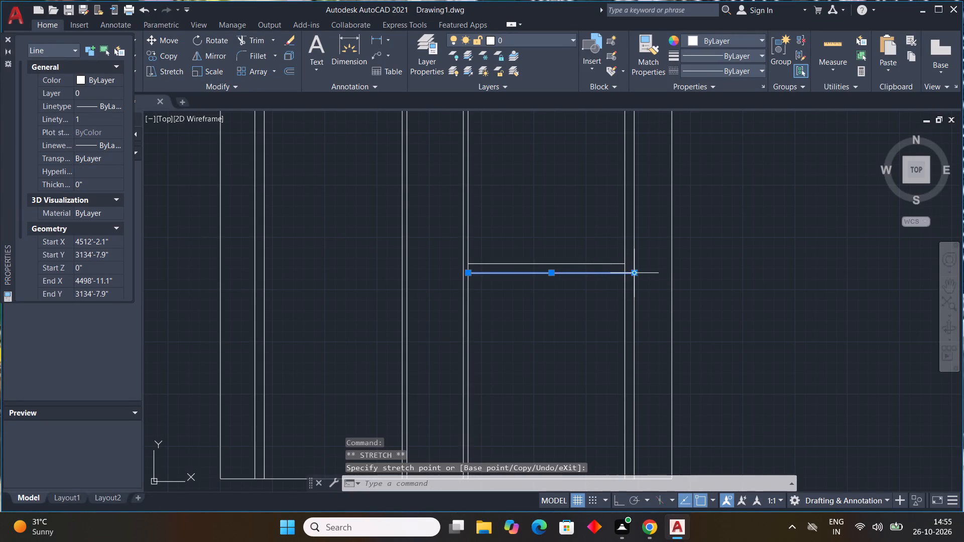
{"action": "key", "text": "Escape"}
{"action": "key", "text": "Escape"}
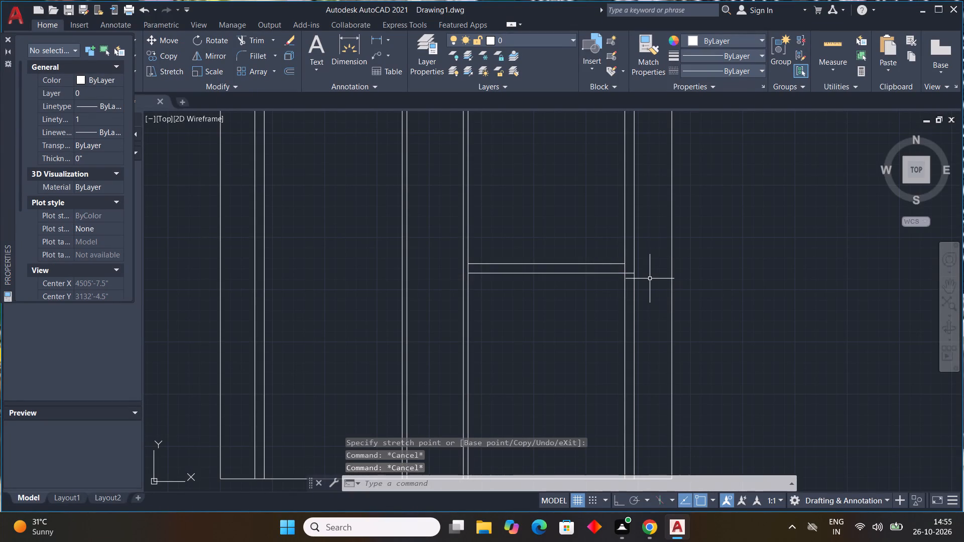
Stretch the left end of the new wall's upper line across the adjoining partition to its far face.
{"action": "middle_click_drag", "start_coordinate": [648, 259], "coordinate": [650, 260]}
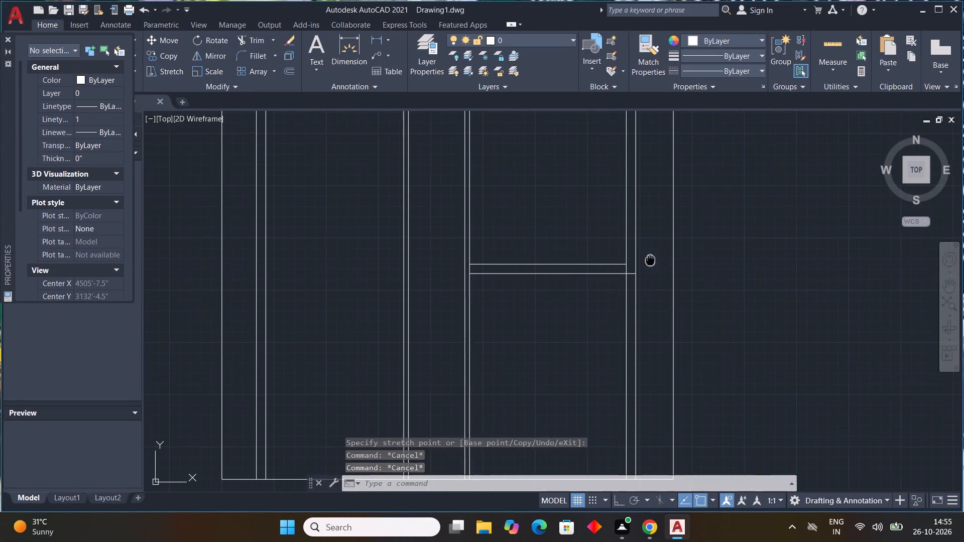
{"action": "middle_click_drag", "start_coordinate": [650, 260], "coordinate": [676, 260]}
{"action": "middle_click", "coordinate": [676, 260]}
{"action": "middle_click_drag", "start_coordinate": [588, 273], "coordinate": [611, 281]}
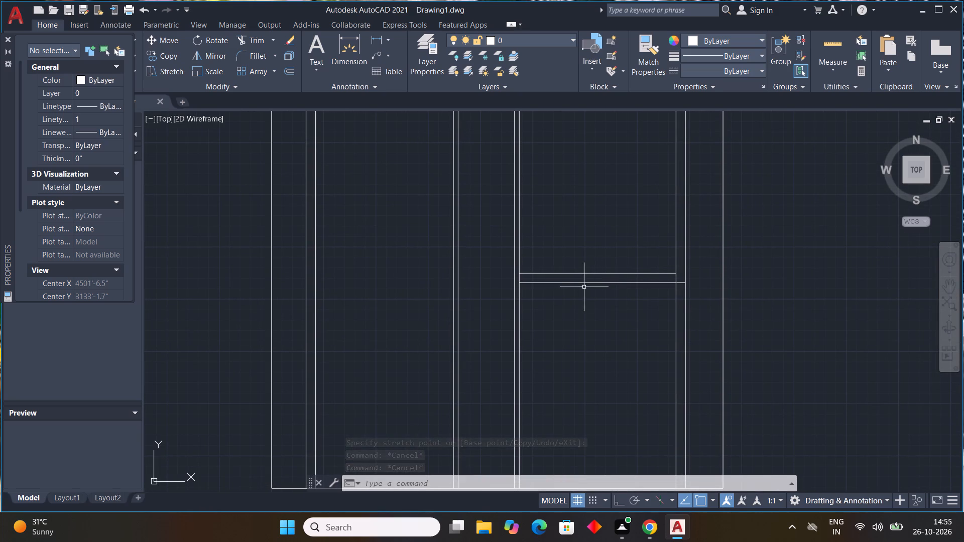
{"action": "scroll", "coordinate": [520, 284], "scroll_direction": "up", "scroll_amount": 2}
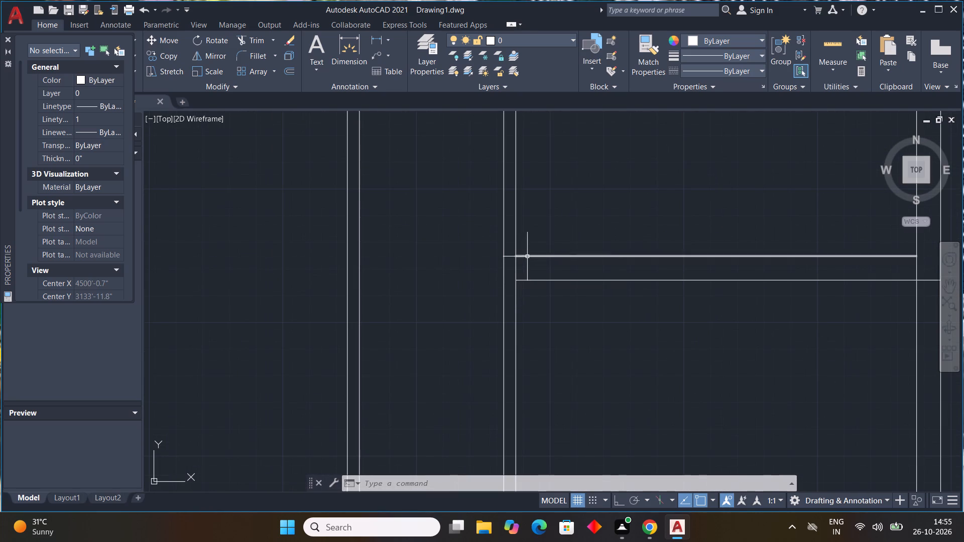
{"action": "left_click", "coordinate": [527, 255]}
{"action": "left_click", "coordinate": [515, 254]}
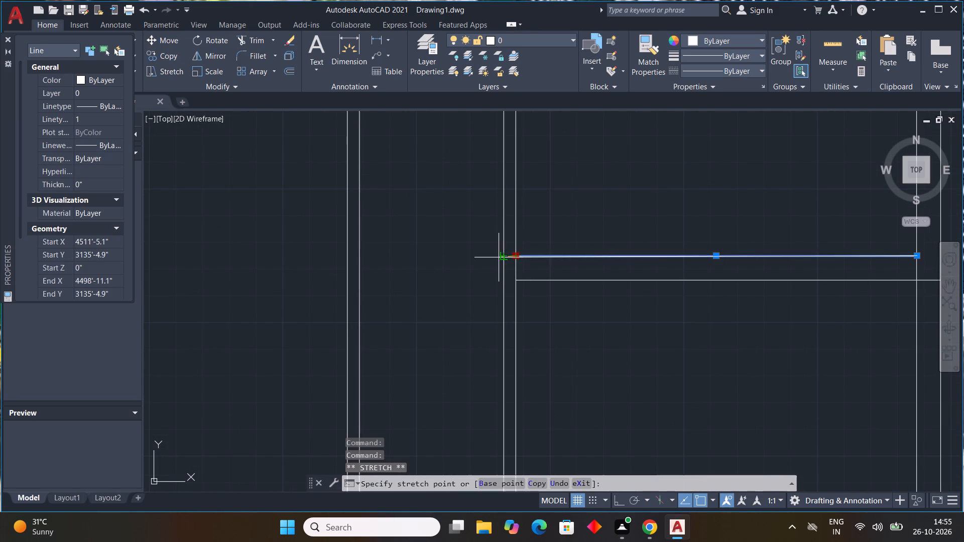
{"action": "left_click", "coordinate": [499, 257]}
{"action": "key", "text": "Escape"}
Extend the new wall's upper line leftward across the partitions to the inner face of the left outer wall.
{"action": "scroll", "coordinate": [617, 259], "scroll_direction": "down", "scroll_amount": 6}
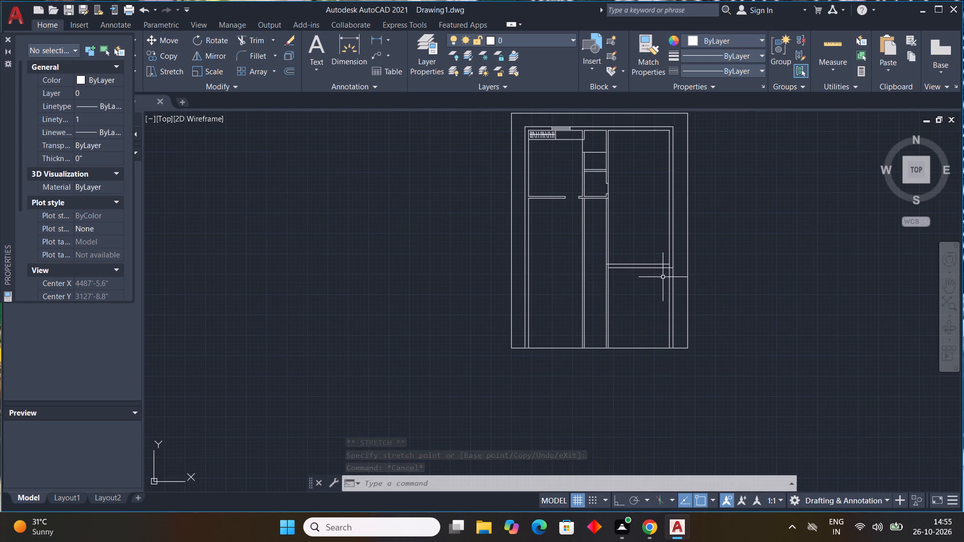
{"action": "type", "text": "ex"}
{"action": "key", "text": "space"}
{"action": "scroll", "coordinate": [612, 265], "scroll_direction": "up", "scroll_amount": 1}
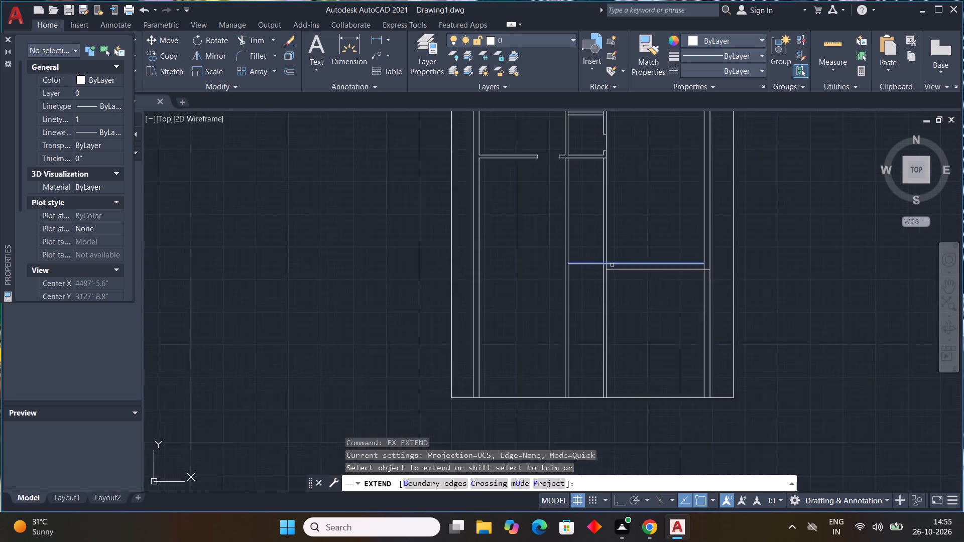
{"action": "scroll", "coordinate": [612, 265], "scroll_direction": "up", "scroll_amount": 1}
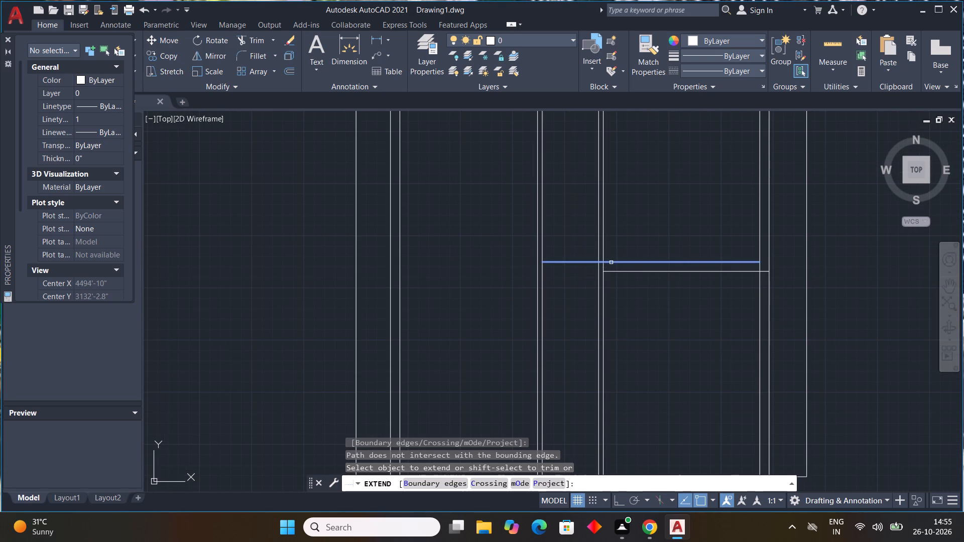
{"action": "left_click", "coordinate": [611, 262]}
{"action": "left_click", "coordinate": [573, 263]}
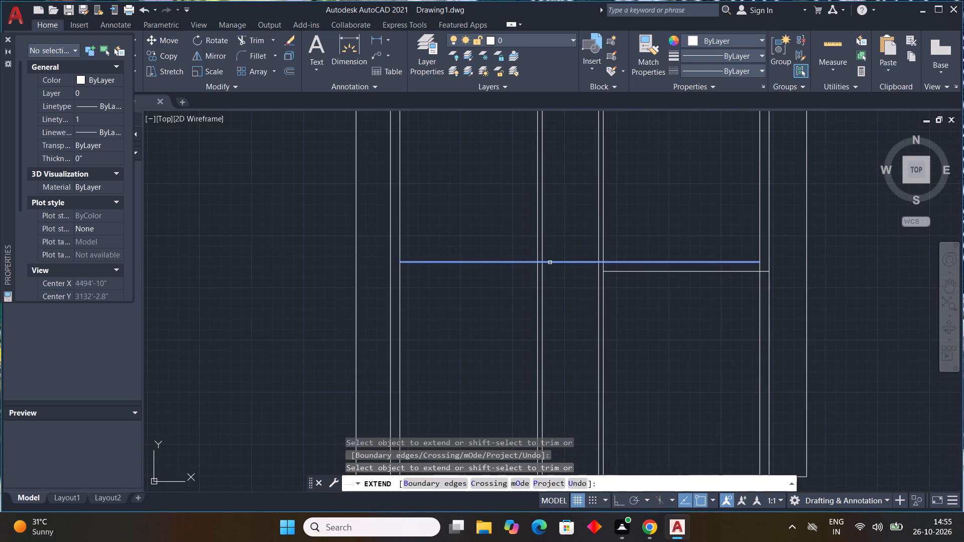
{"action": "left_click", "coordinate": [550, 262]}
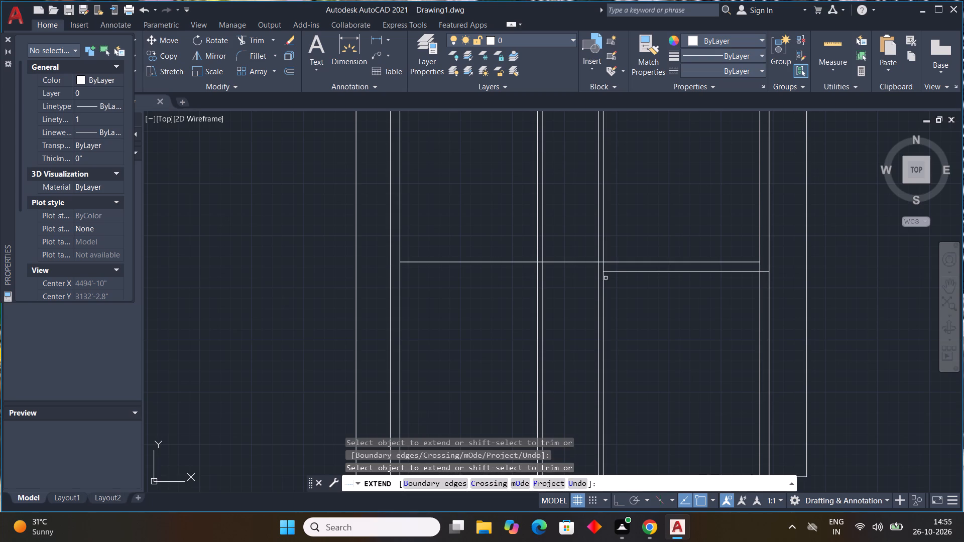
Extend the new wall's lower line leftward across both partitions to the outer face of the left outer wall.
{"action": "left_click", "coordinate": [620, 270]}
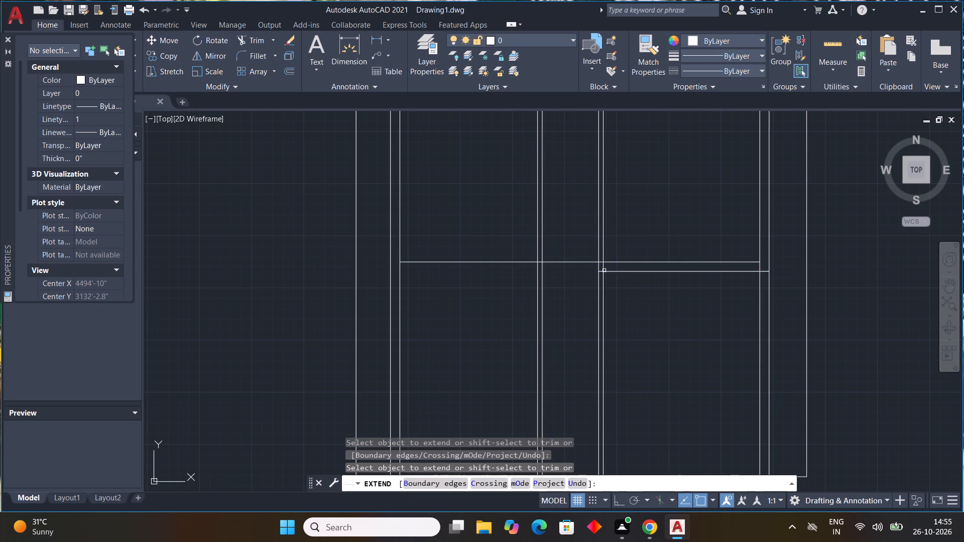
{"action": "scroll", "coordinate": [601, 270], "scroll_direction": "up", "scroll_amount": 4}
{"action": "left_click", "coordinate": [600, 274]}
{"action": "scroll", "coordinate": [600, 275], "scroll_direction": "down", "scroll_amount": 3}
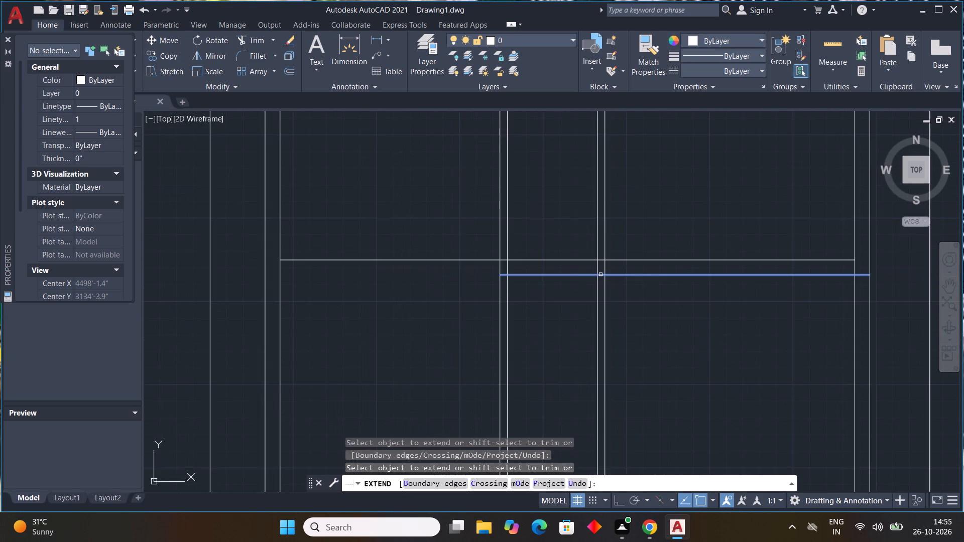
{"action": "left_click", "coordinate": [563, 276]}
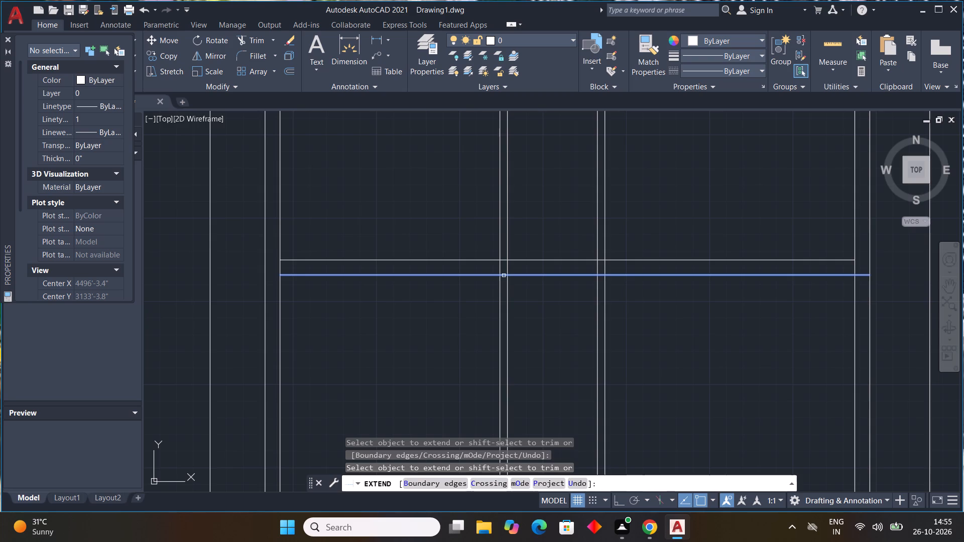
{"action": "left_click", "coordinate": [504, 276]}
{"action": "scroll", "coordinate": [543, 284], "scroll_direction": "down", "scroll_amount": 3}
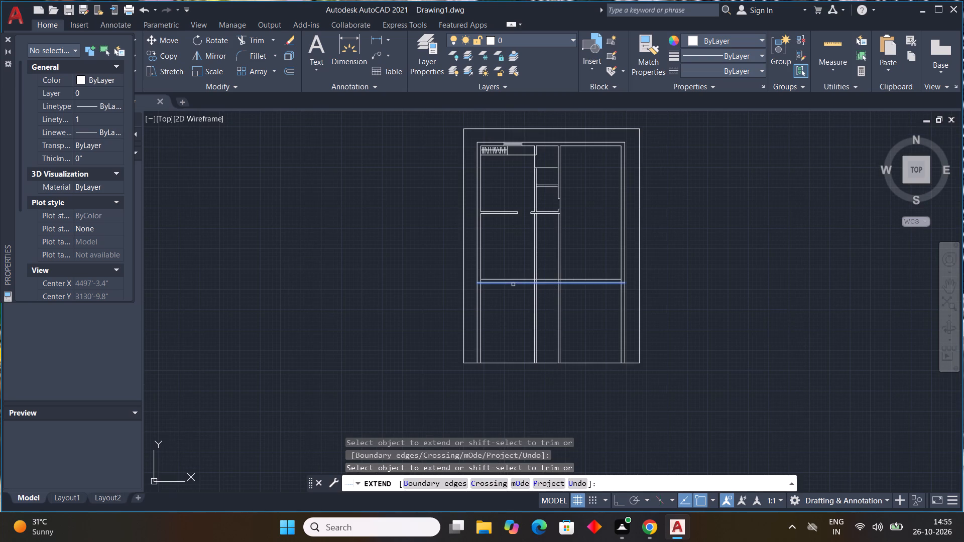
{"action": "left_click", "coordinate": [513, 285]}
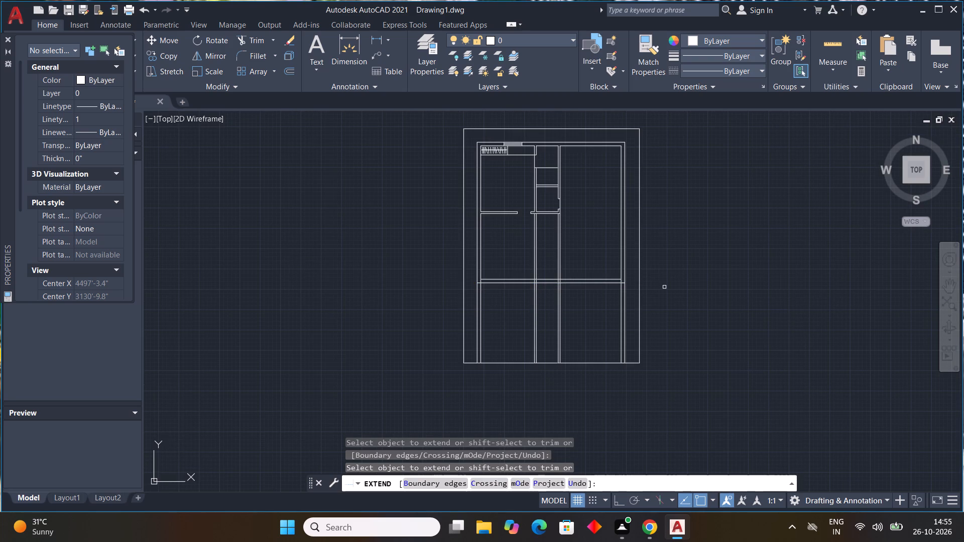
{"action": "key", "text": "Escape"}
{"action": "key", "text": "Escape"}
{"action": "key", "text": "Escape"}
{"action": "key", "text": "Escape"}
{"action": "key", "text": "Escape"}
{"action": "key", "text": "Escape"}
{"action": "key", "text": "Escape"}
{"action": "key", "text": "Escape"}
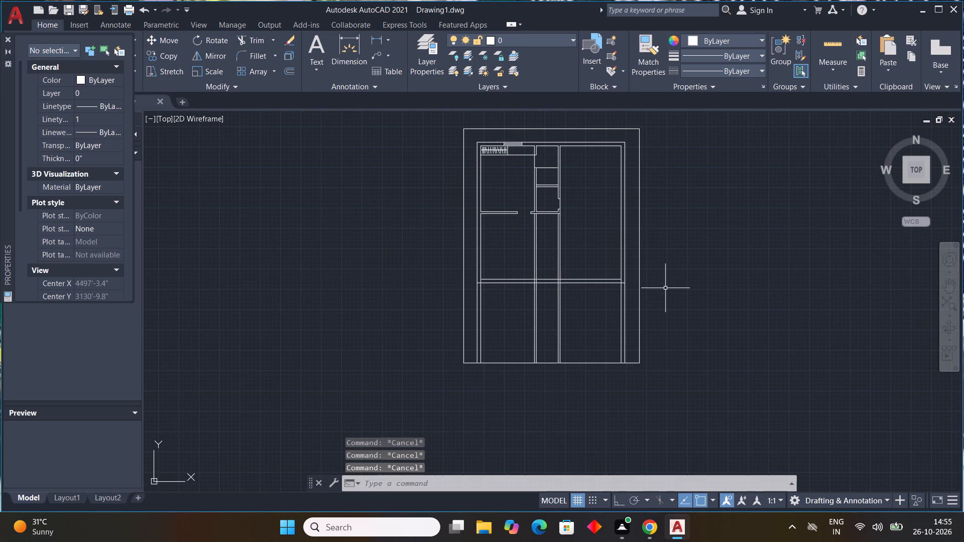
{"action": "key", "text": "Escape"}
{"action": "key", "text": "Escape"}
{"action": "key", "text": "Escape"}
{"action": "key", "text": "Escape"}
{"action": "key", "text": "Escape"}
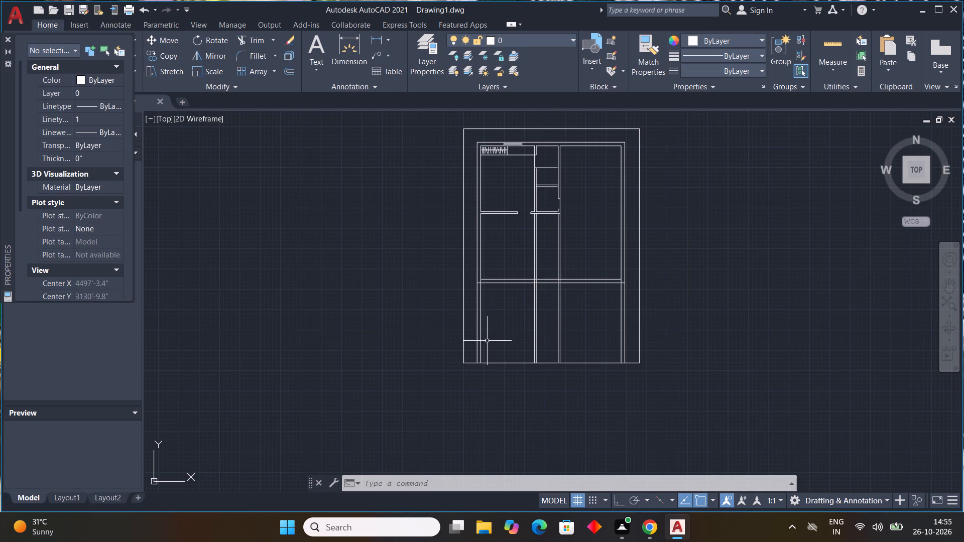
Trim the left outer wall's two lines below the new horizontal wall and clean up their inner corner.
{"action": "type", "text": "tr"}
{"action": "key", "text": "space"}
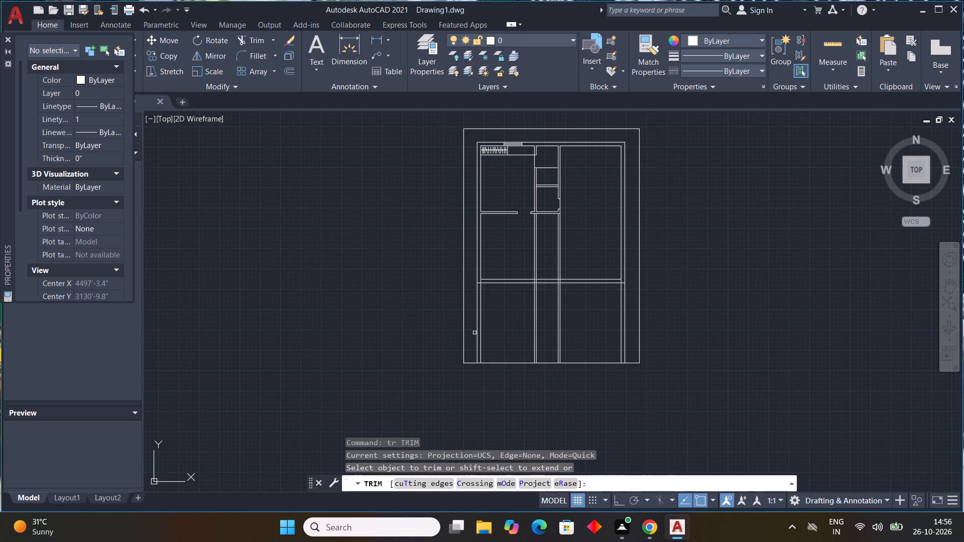
{"action": "left_click_drag", "start_coordinate": [474, 330], "coordinate": [491, 326]}
{"action": "scroll", "coordinate": [481, 276], "scroll_direction": "up", "scroll_amount": 2}
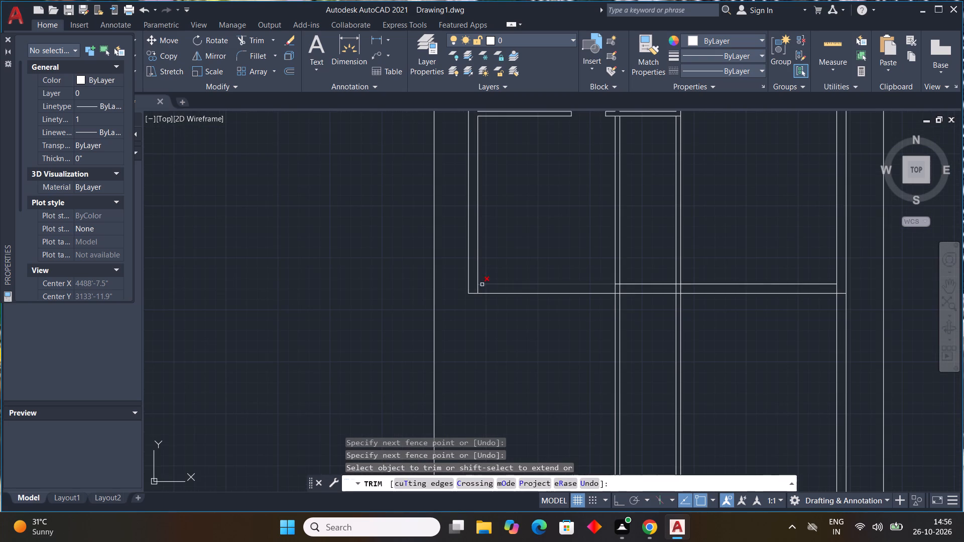
{"action": "left_click", "coordinate": [478, 289]}
{"action": "scroll", "coordinate": [533, 306], "scroll_direction": "down", "scroll_amount": 2}
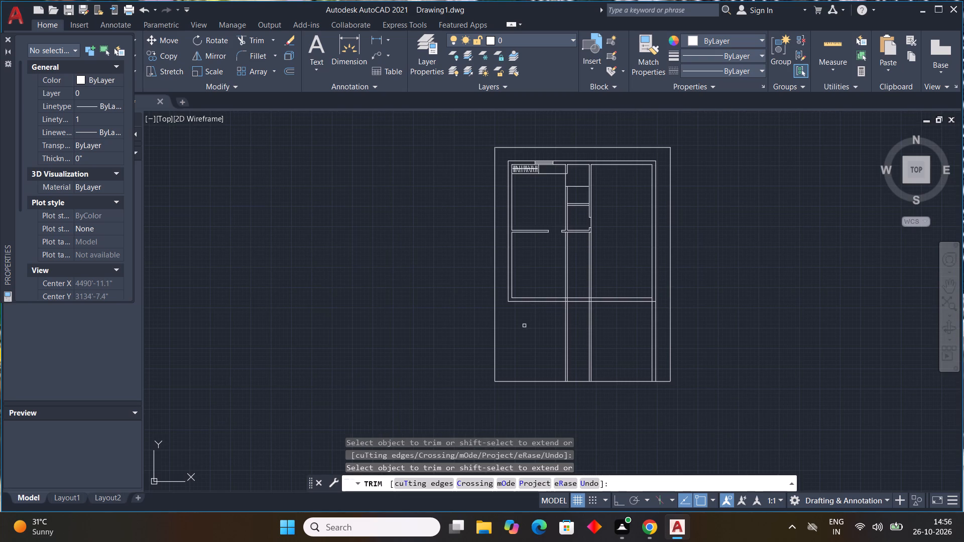
Trim away the two vertical partitions between the upper rooms and the new horizontal wall.
{"action": "left_click_drag", "start_coordinate": [611, 277], "coordinate": [546, 265]}
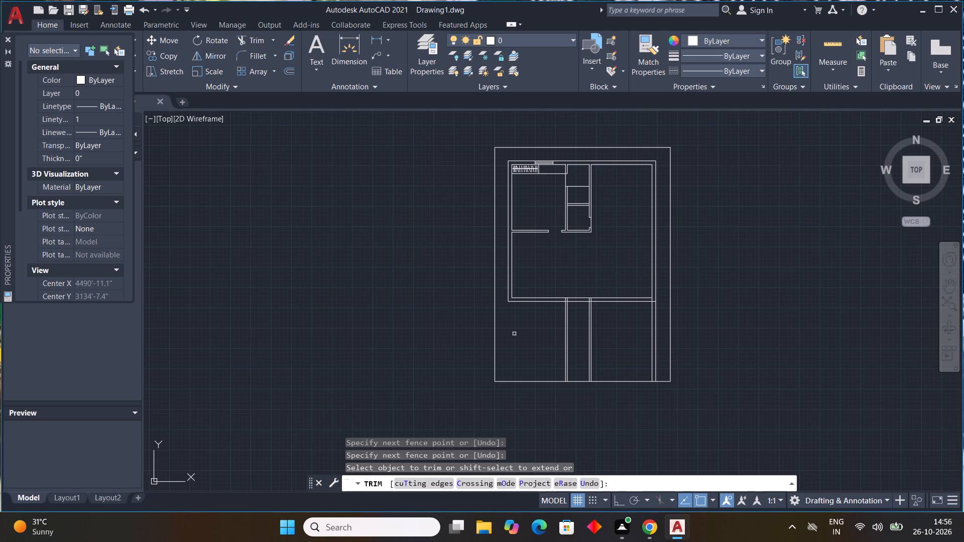
{"action": "key", "text": "Escape"}
{"action": "key", "text": "Escape"}
{"action": "key", "text": "Escape"}
{"action": "key", "text": "Escape"}
{"action": "key", "text": "Escape"}
{"action": "key", "text": "Escape"}
Draw a horizontal line from the left outer wall's lower outer corner to the left plot boundary.
{"action": "type", "text": "l"}
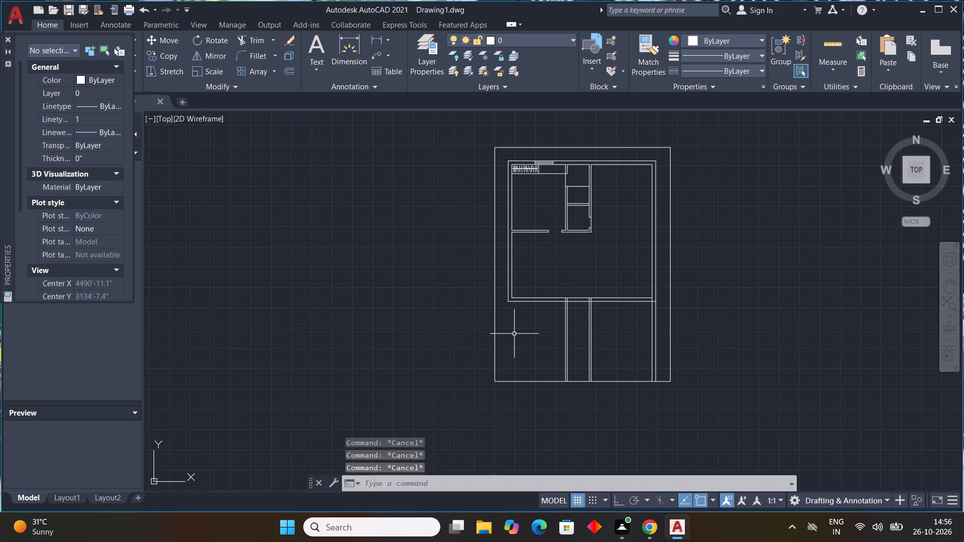
{"action": "key", "text": "space"}
{"action": "scroll", "coordinate": [509, 304], "scroll_direction": "up", "scroll_amount": 2}
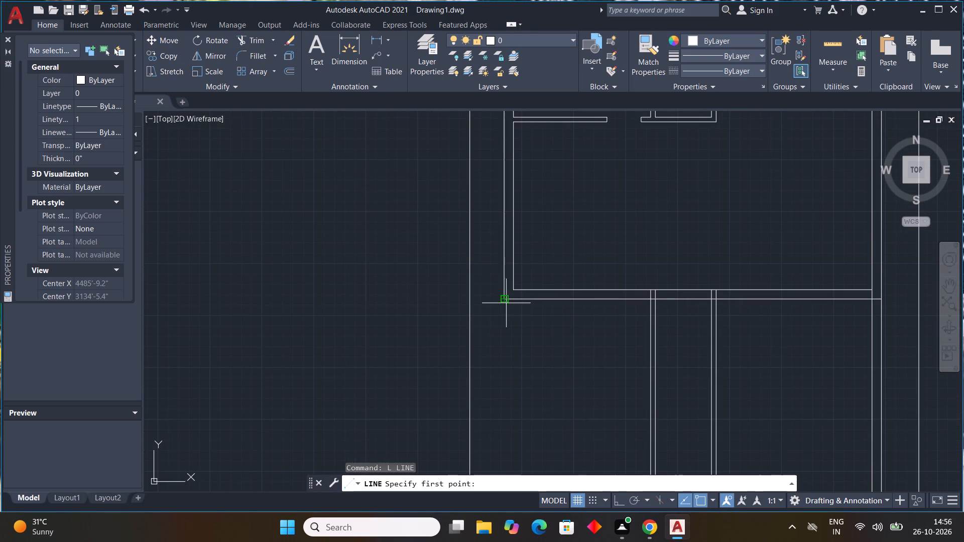
{"action": "left_click", "coordinate": [504, 302]}
{"action": "left_click", "coordinate": [468, 296]}
{"action": "key", "text": "Escape"}
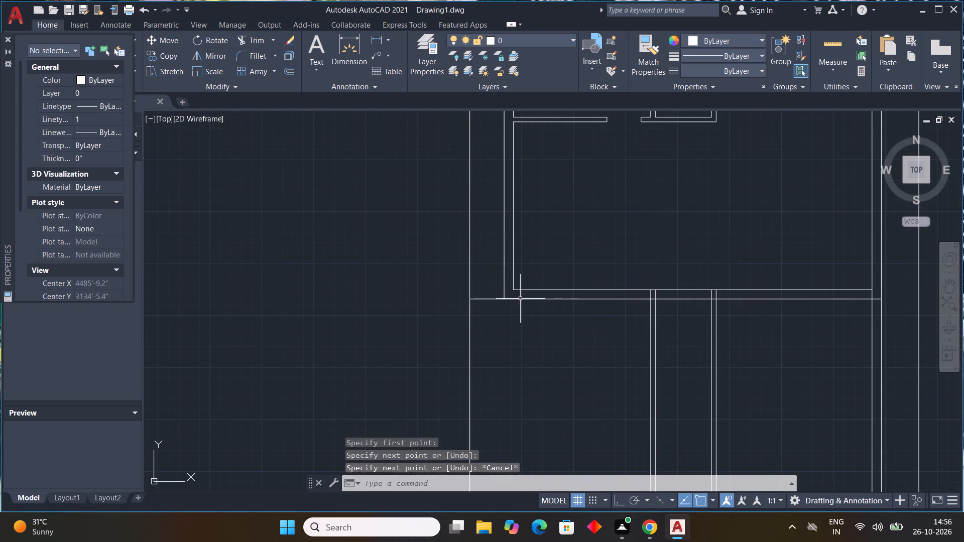
Trim the left plot boundary below the new short horizontal line.
{"action": "scroll", "coordinate": [583, 337], "scroll_direction": "down", "scroll_amount": 2}
{"action": "middle_click_drag", "start_coordinate": [583, 352], "coordinate": [571, 329]}
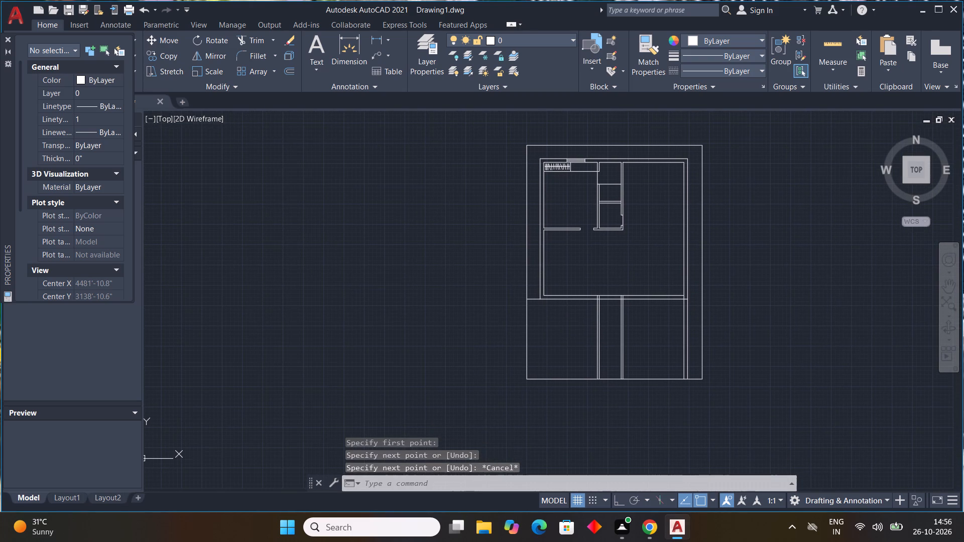
{"action": "key", "text": "t"}
{"action": "key", "text": "r"}
{"action": "key", "text": "space"}
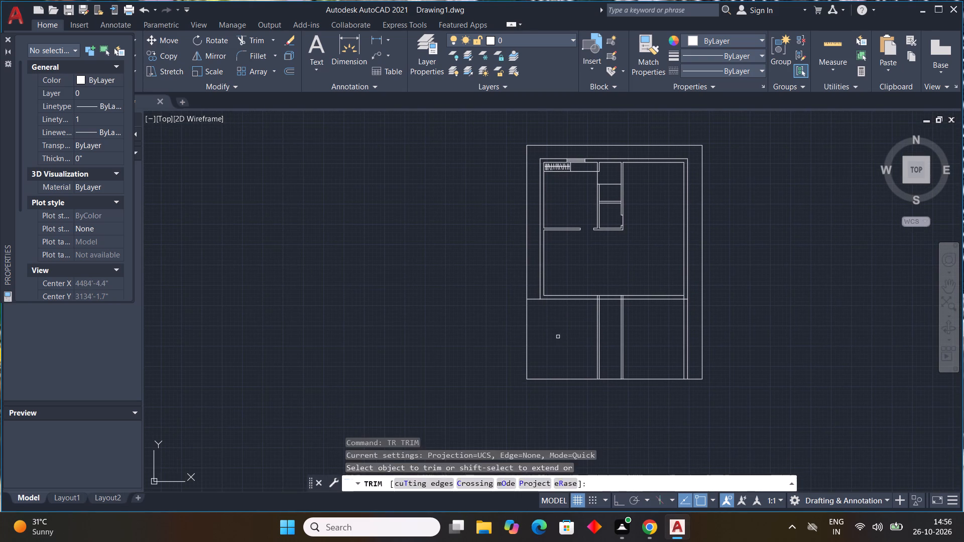
{"action": "left_click_drag", "start_coordinate": [555, 337], "coordinate": [509, 341]}
{"action": "key", "text": "Escape"}
{"action": "key", "text": "Escape"}
{"action": "key", "text": "Escape"}
{"action": "key", "text": "Escape"}
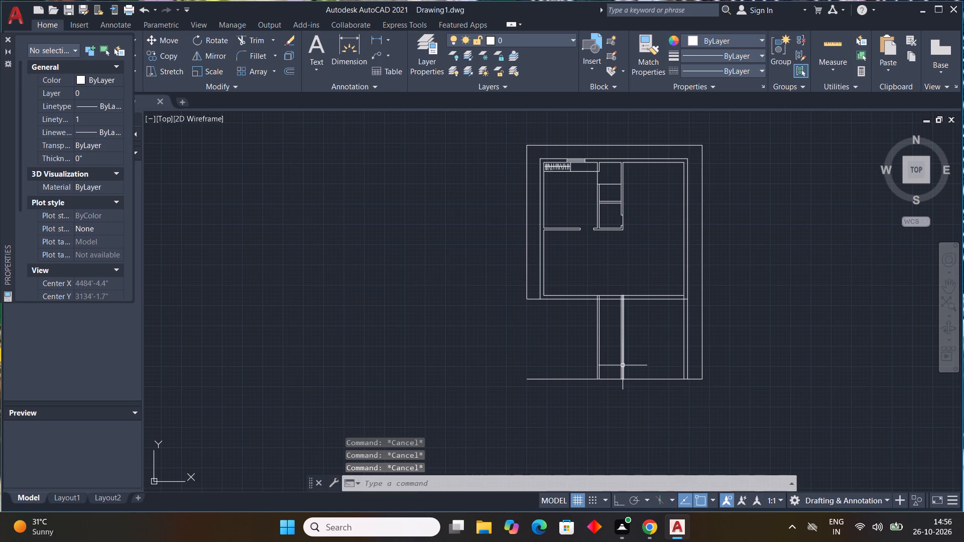
Redraw the lower left boundary as a separate line from the plot's lower-left corner up to the short horizontal line.
{"action": "type", "text": "l"}
{"action": "key", "text": "space"}
{"action": "left_click", "coordinate": [524, 379]}
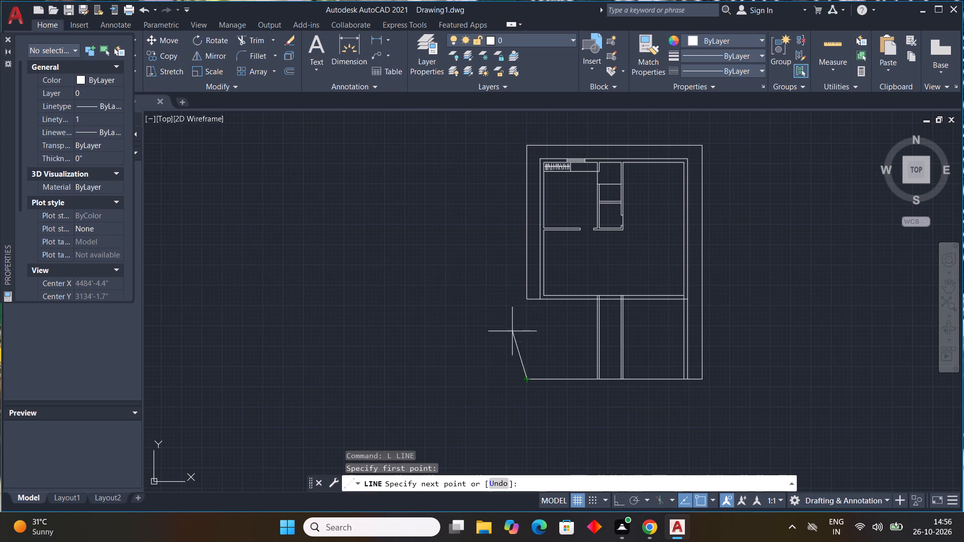
{"action": "left_click", "coordinate": [527, 298]}
{"action": "key", "text": "Escape"}
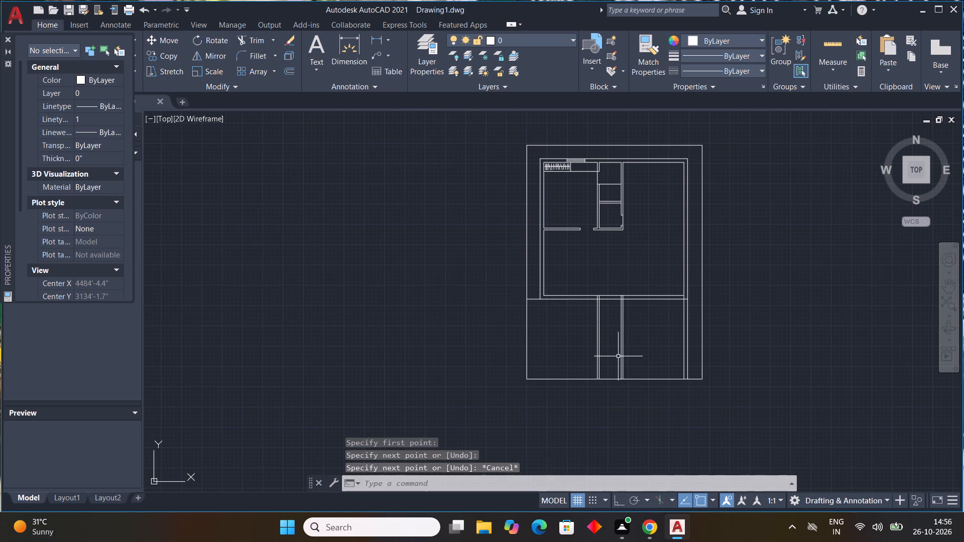
Offset the redrawn lower left boundary line 4'6" inward to the right.
{"action": "type", "text": "off"}
{"action": "key", "text": "space"}
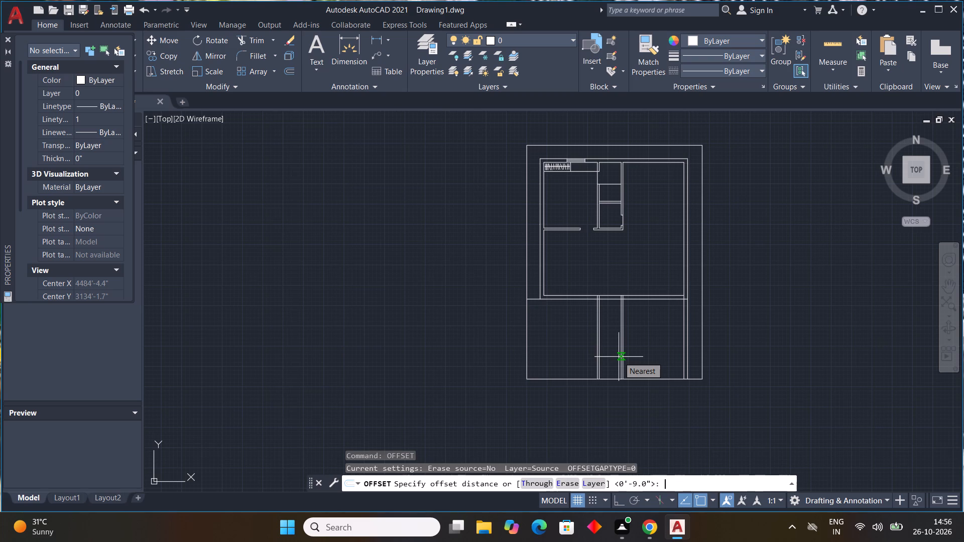
{"action": "type", "text": "4'"}
{"action": "type", "text": "6\""}
{"action": "key", "text": "Return"}
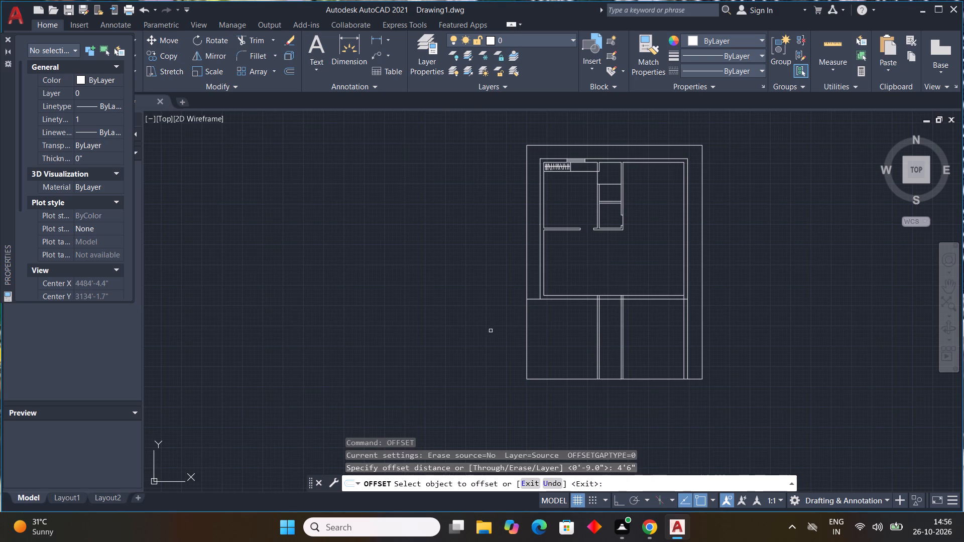
{"action": "left_click", "coordinate": [527, 339]}
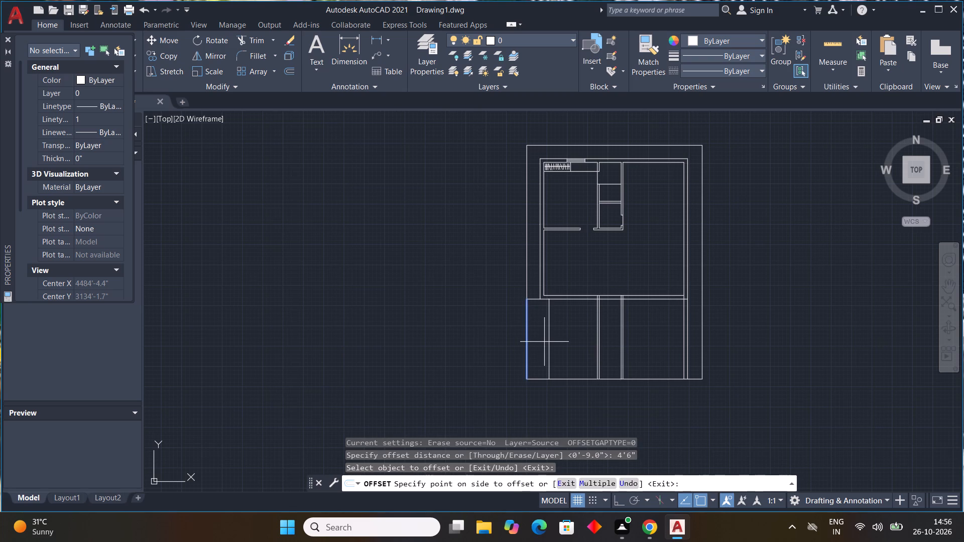
{"action": "left_click", "coordinate": [544, 342]}
{"action": "key", "text": "Escape"}
{"action": "key", "text": "Escape"}
{"action": "key", "text": "Escape"}
{"action": "key", "text": "Escape"}
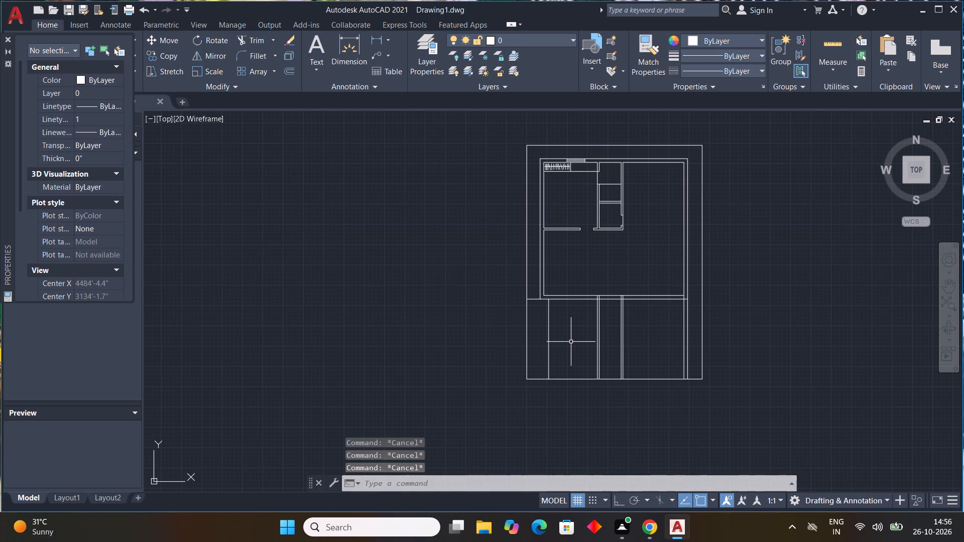
Offset the new vertical line in the lower area 9" to the right to form a wall.
{"action": "type", "text": "of"}
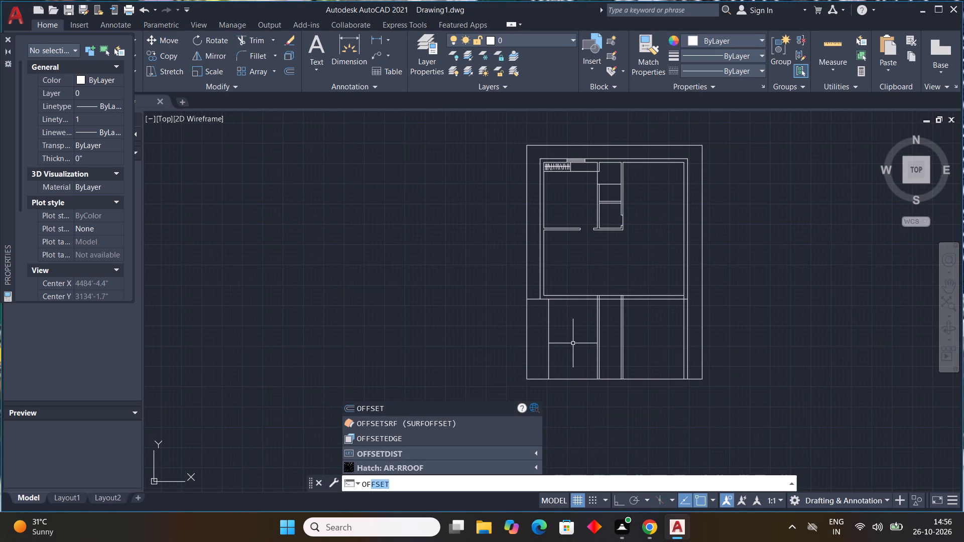
{"action": "type", "text": "f 9\""}
{"action": "key", "text": "Return"}
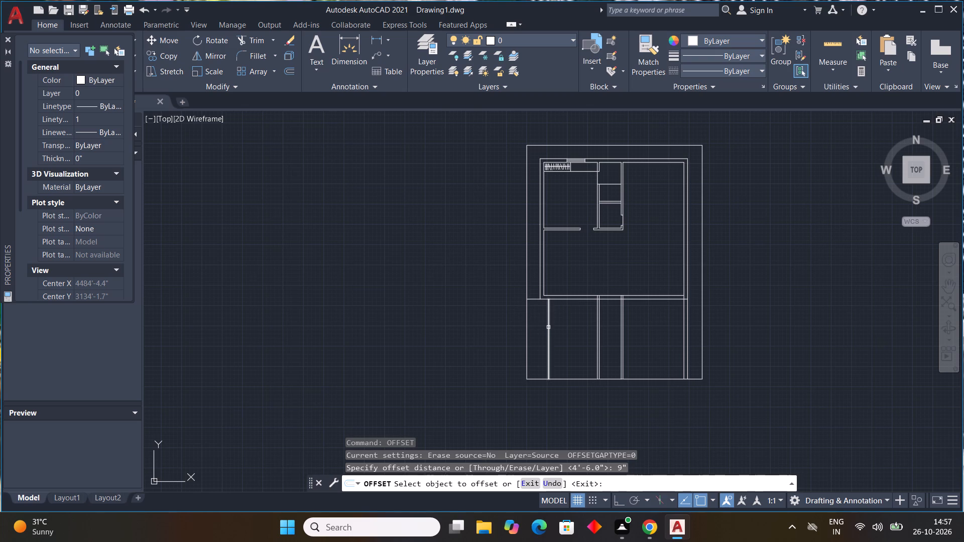
{"action": "left_click_drag", "start_coordinate": [549, 327], "coordinate": [553, 327]}
{"action": "left_click", "coordinate": [571, 327]}
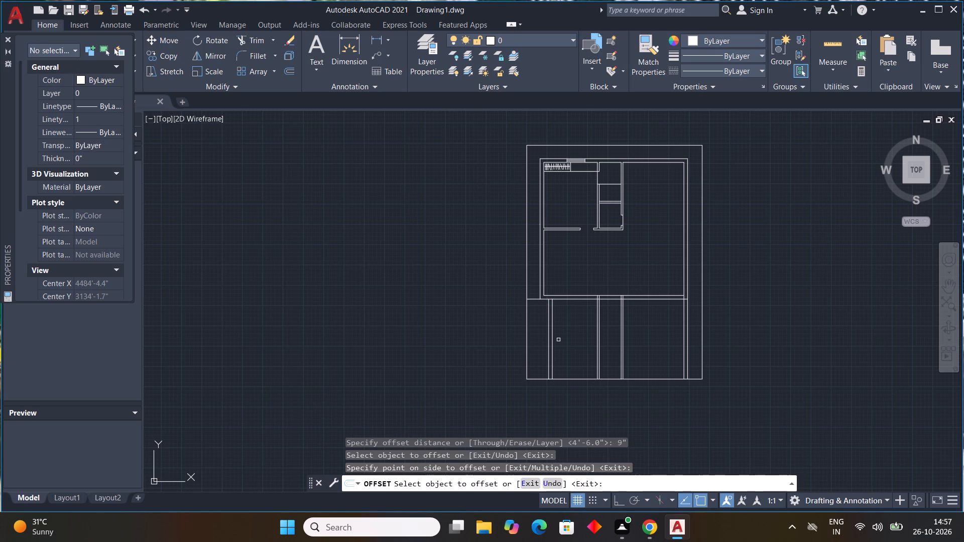
{"action": "key", "text": "Escape"}
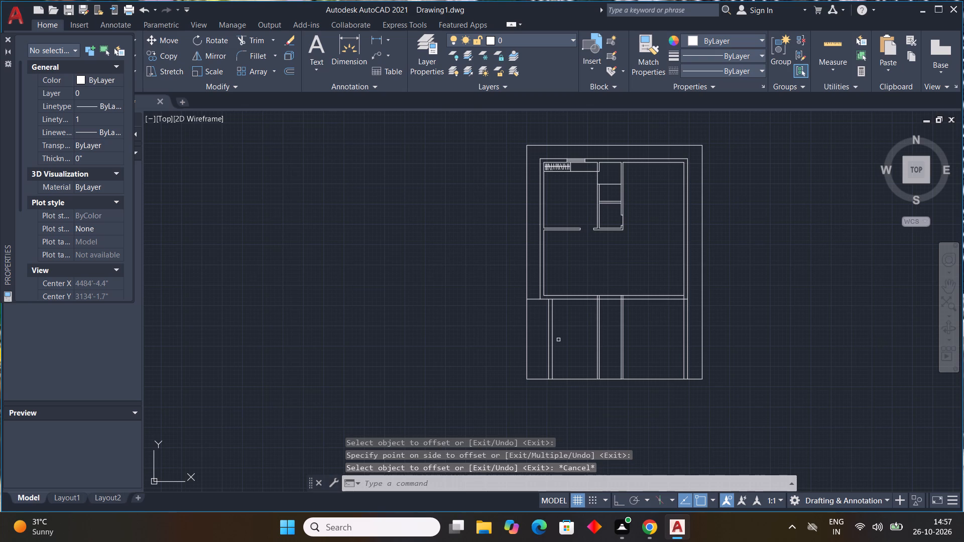
Offset the horizontal wall's lower line 12'0" downward into the lower area.
{"action": "scroll", "coordinate": [558, 340], "scroll_direction": "up", "scroll_amount": 2}
{"action": "scroll", "coordinate": [558, 340], "scroll_direction": "down", "scroll_amount": 1}
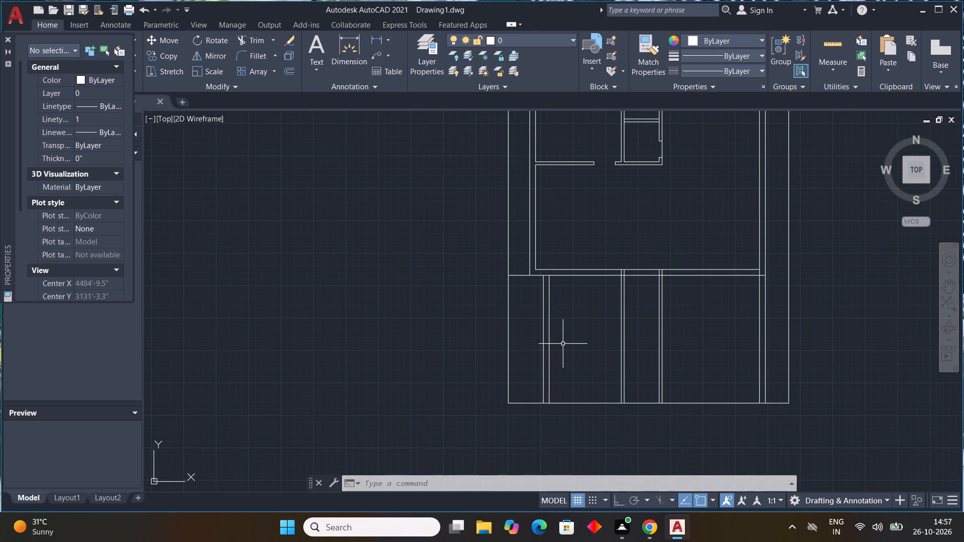
{"action": "type", "text": "off"}
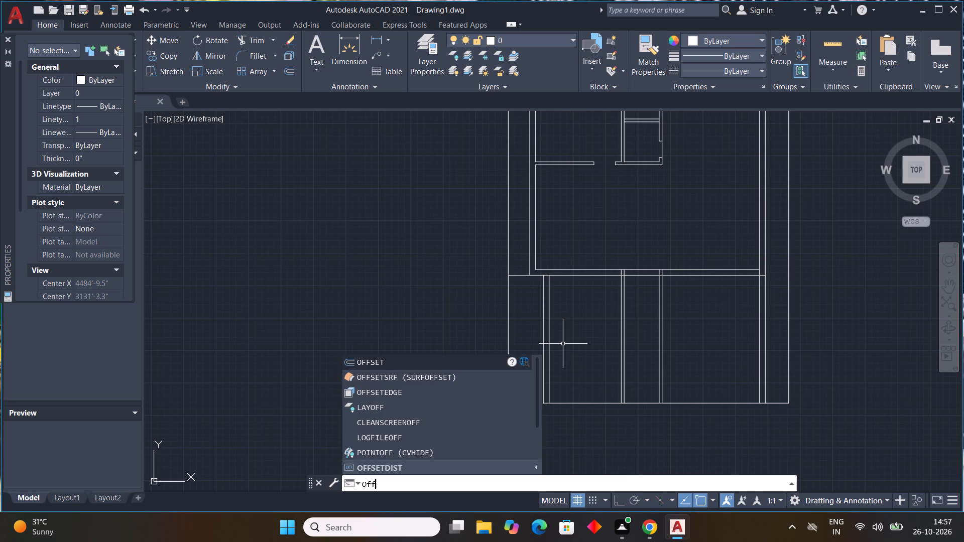
{"action": "key", "text": "space"}
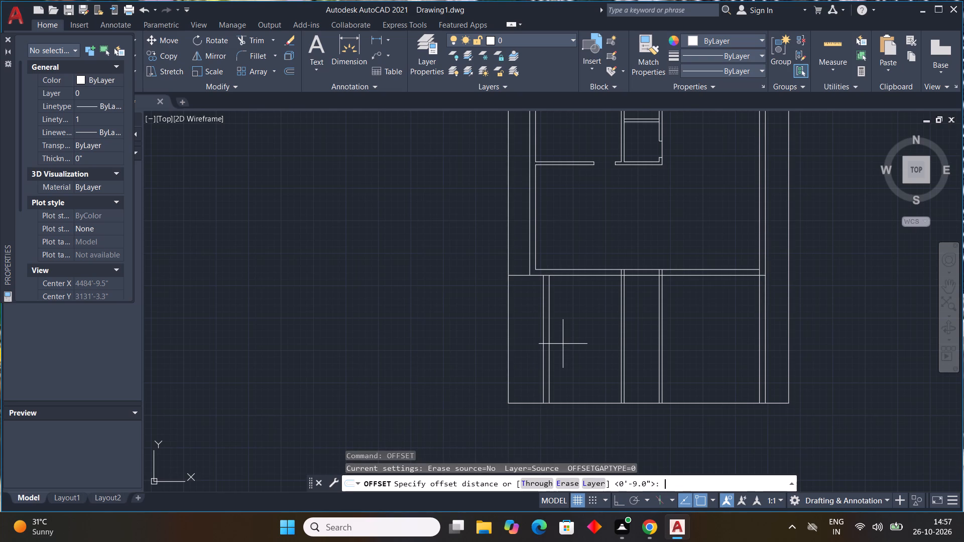
{"action": "type", "text": "12'0\""}
{"action": "key", "text": "Return"}
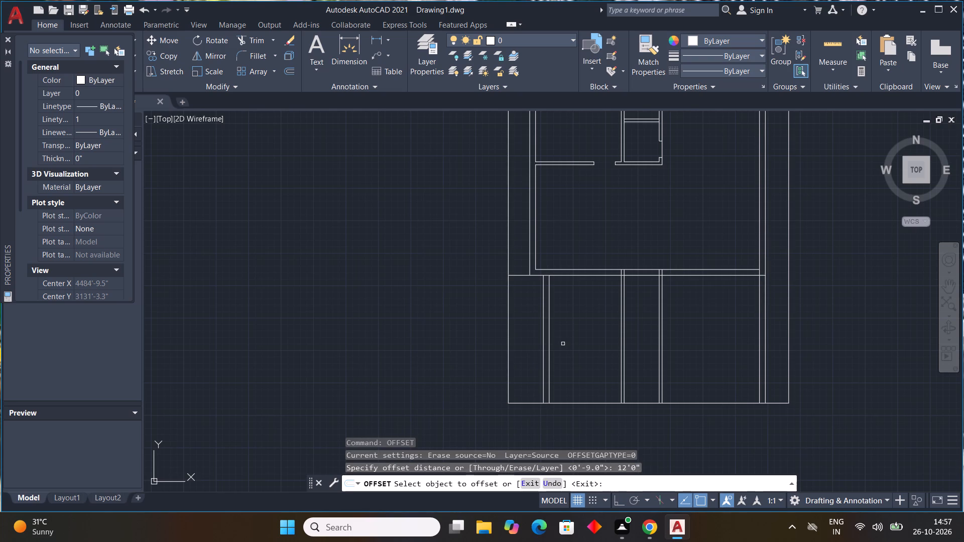
{"action": "left_click", "coordinate": [602, 277]}
{"action": "left_click", "coordinate": [613, 338]}
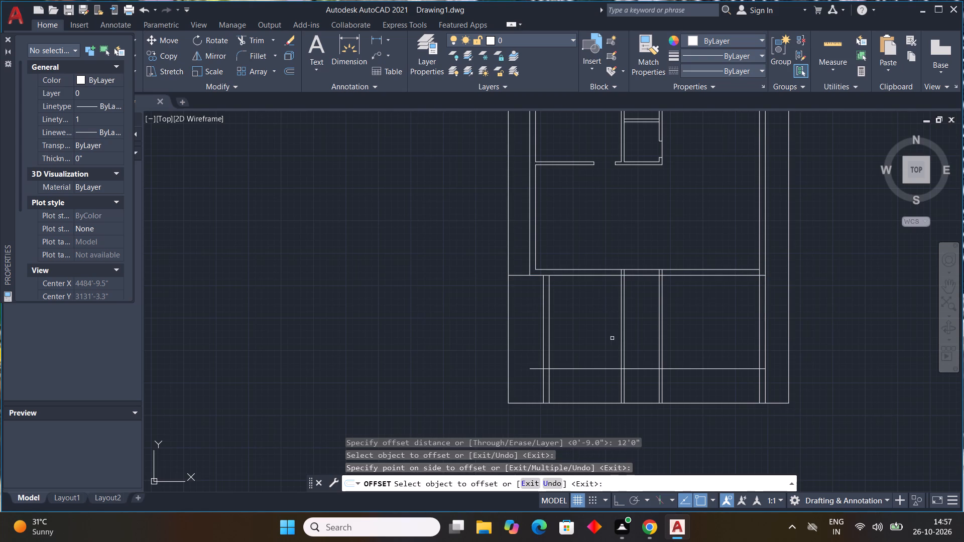
{"action": "key", "text": "Escape"}
Offset the new lower horizontal line 9" downward to form a wall.
{"action": "key", "text": "space"}
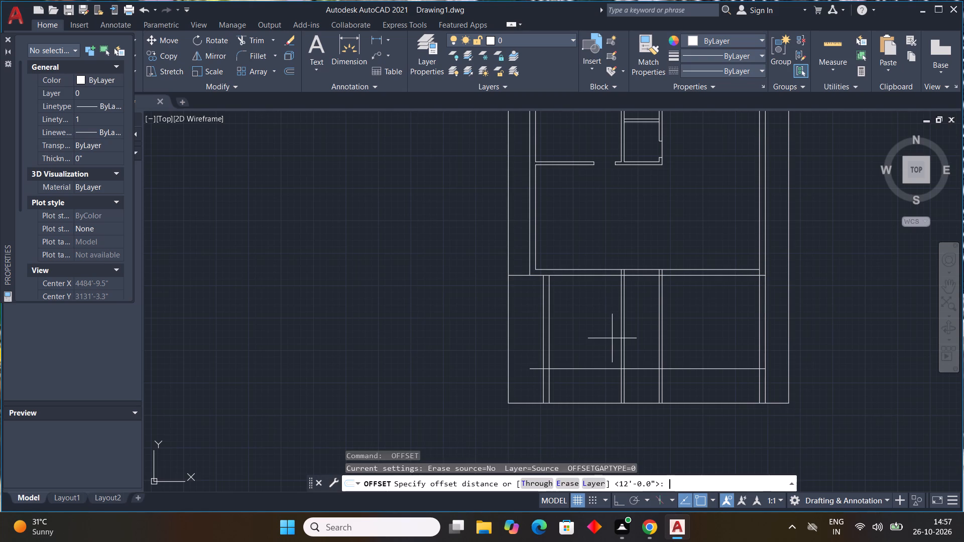
{"action": "type", "text": "9\""}
{"action": "key", "text": "Return"}
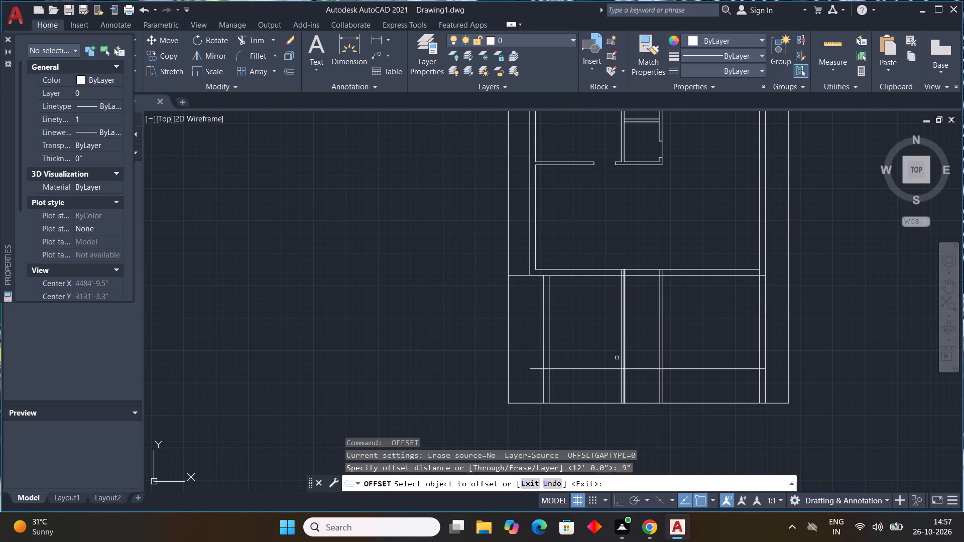
{"action": "left_click", "coordinate": [604, 368]}
{"action": "left_click", "coordinate": [607, 380]}
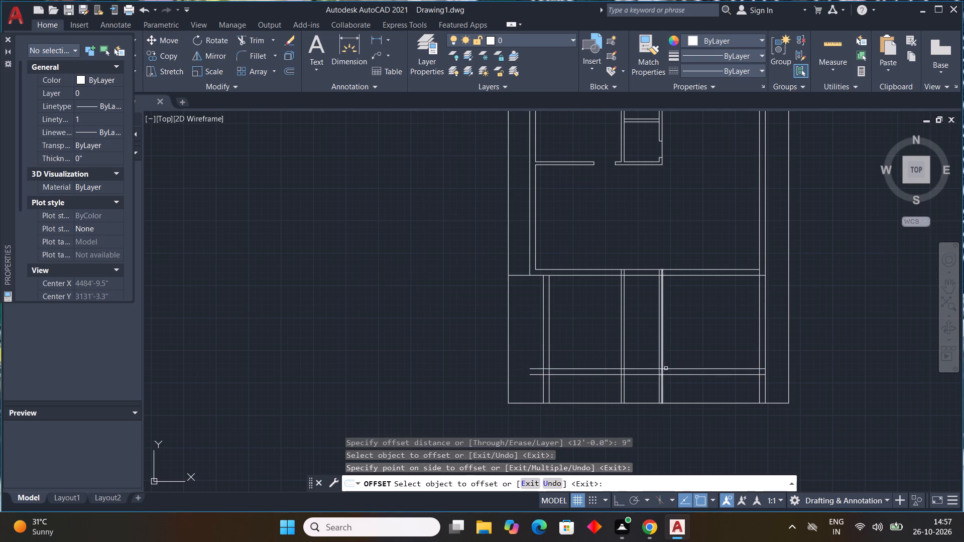
Draw a short vertical line closing the left end of the lower horizontal wall.
{"action": "key", "text": "Escape"}
{"action": "key", "text": "Escape"}
{"action": "key", "text": "Escape"}
{"action": "key", "text": "Escape"}
{"action": "key", "text": "Escape"}
{"action": "key", "text": "Escape"}
{"action": "key", "text": "Escape"}
{"action": "key", "text": "Escape"}
{"action": "key", "text": "Escape"}
{"action": "key", "text": "Escape"}
{"action": "key", "text": "Escape"}
{"action": "key", "text": "Escape"}
{"action": "key", "text": "Escape"}
{"action": "key", "text": "Escape"}
{"action": "key", "text": "Escape"}
{"action": "key", "text": "Escape"}
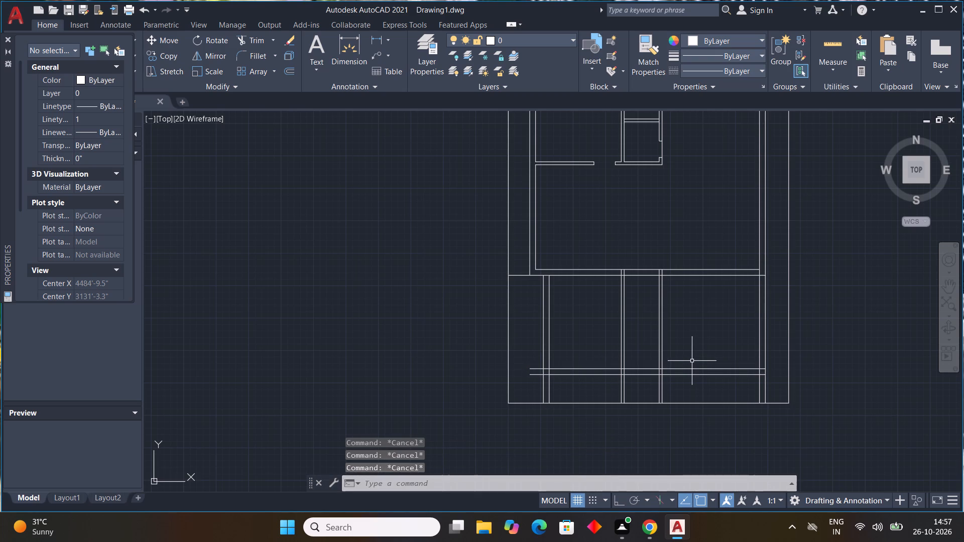
{"action": "key", "text": "l"}
{"action": "key", "text": "space"}
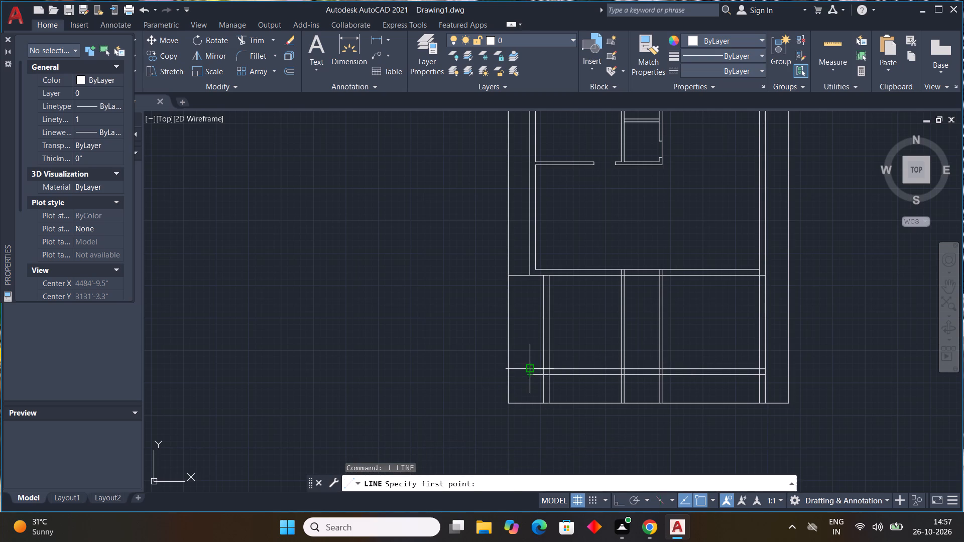
{"action": "left_click", "coordinate": [530, 367]}
{"action": "left_click", "coordinate": [532, 377]}
{"action": "key", "text": "Escape"}
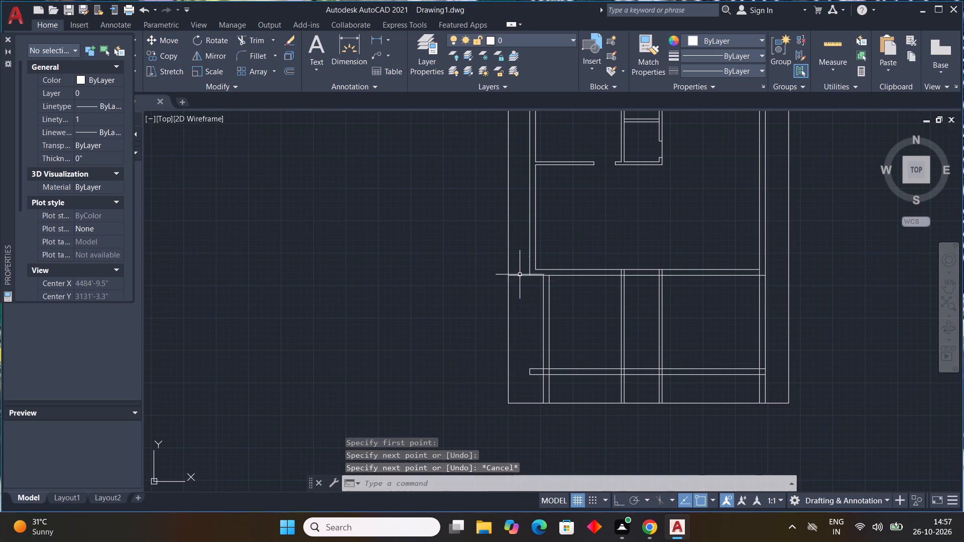
Delete the short horizontal line between the left plot boundary and the building's lower left wall corner.
{"action": "left_click", "coordinate": [519, 275]}
{"action": "key", "text": "Delete"}
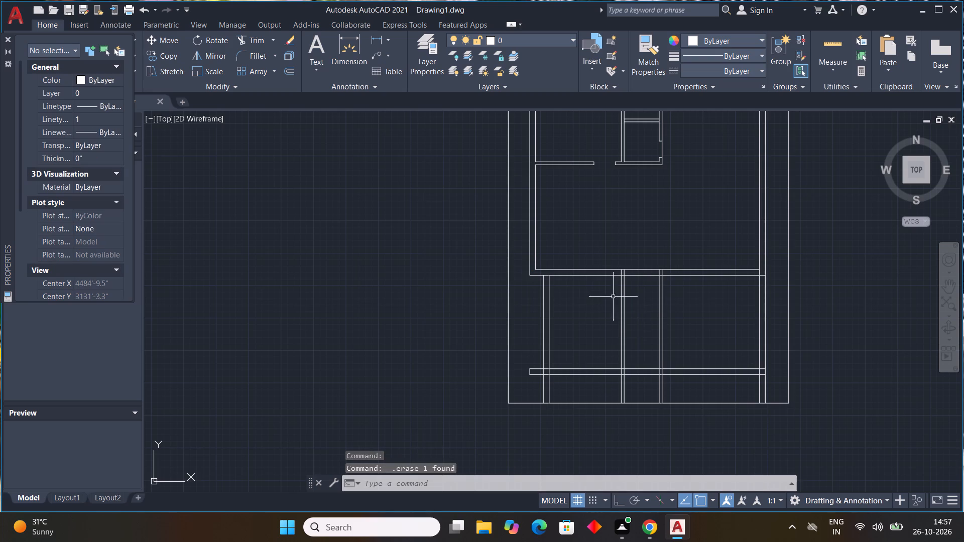
Trim the lower room's left wall lines below and inside the lower horizontal wall, and open the junction between them.
{"action": "scroll", "coordinate": [629, 334], "scroll_direction": "down", "scroll_amount": 1}
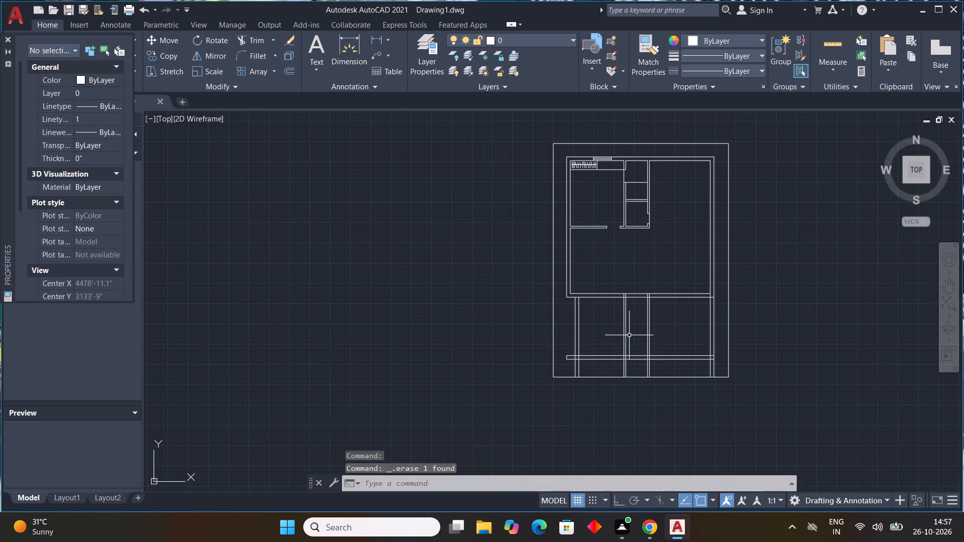
{"action": "middle_click_drag", "start_coordinate": [629, 336], "coordinate": [559, 293]}
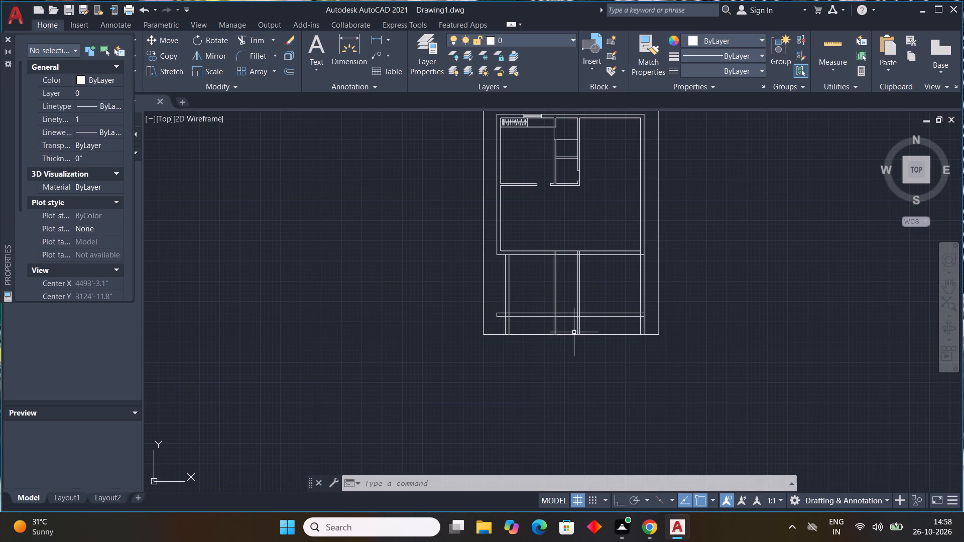
{"action": "key", "text": "t"}
{"action": "key", "text": "r"}
{"action": "key", "text": "space"}
{"action": "scroll", "coordinate": [512, 334], "scroll_direction": "up", "scroll_amount": 2}
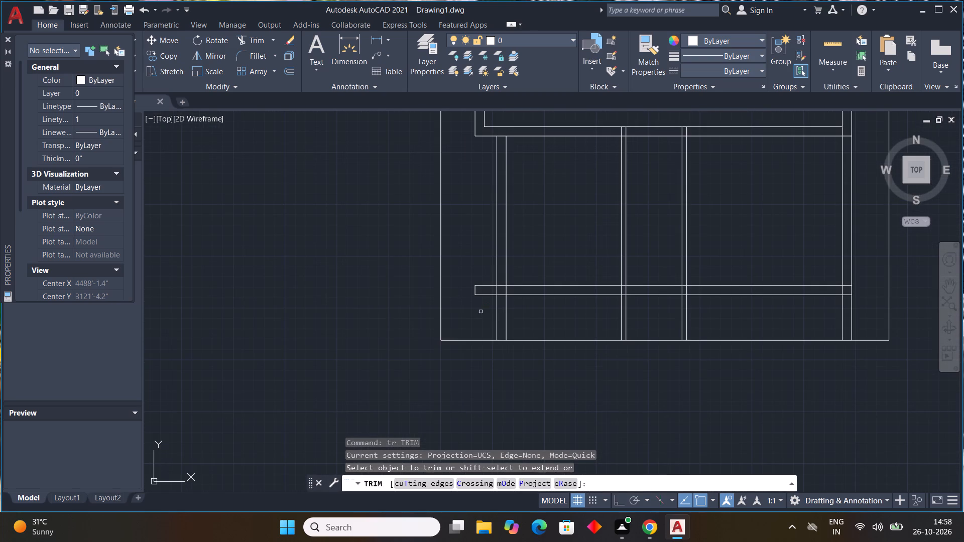
{"action": "left_click_drag", "start_coordinate": [486, 315], "coordinate": [499, 315]}
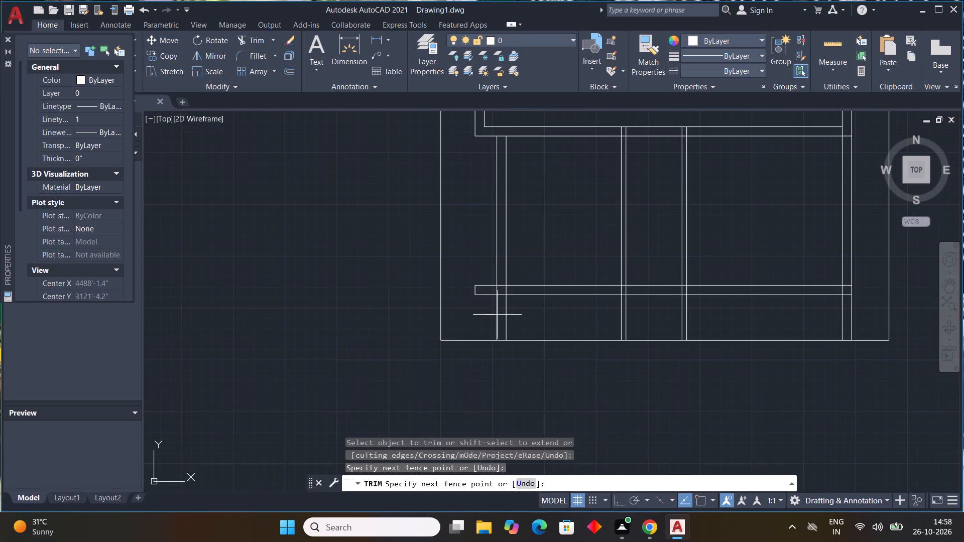
{"action": "left_click_drag", "start_coordinate": [499, 315], "coordinate": [512, 314]}
{"action": "scroll", "coordinate": [499, 296], "scroll_direction": "up", "scroll_amount": 2}
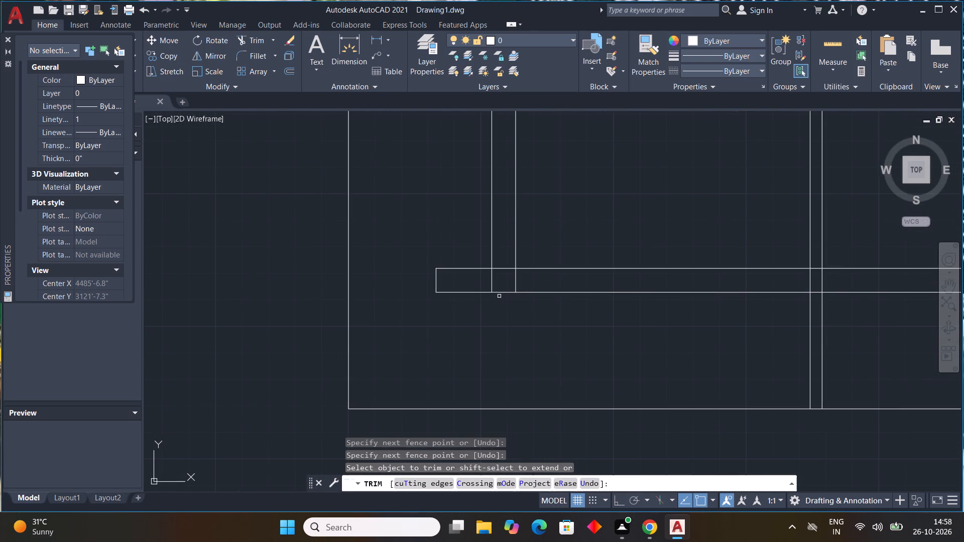
{"action": "left_click_drag", "start_coordinate": [486, 280], "coordinate": [526, 278]}
{"action": "left_click", "coordinate": [509, 256]}
{"action": "left_click_drag", "start_coordinate": [508, 254], "coordinate": [506, 265]}
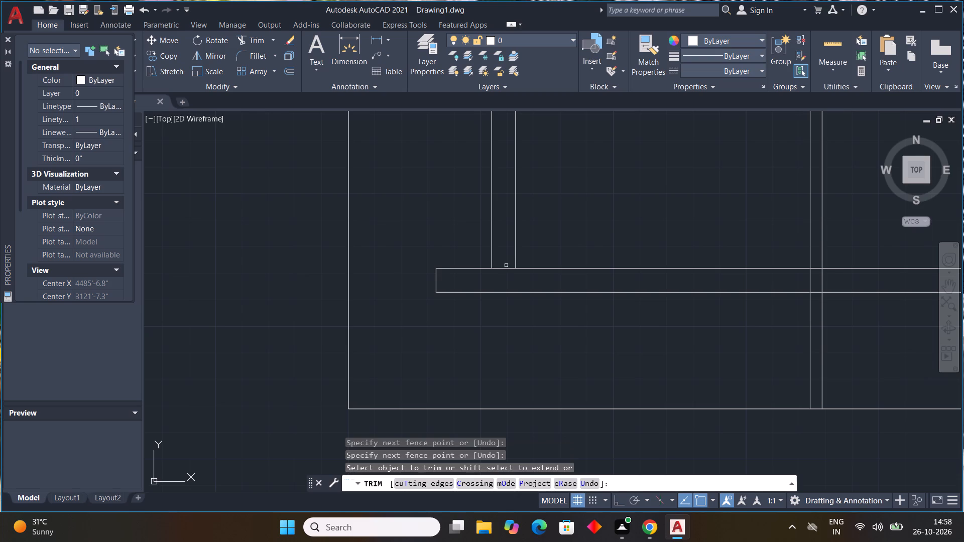
{"action": "left_click_drag", "start_coordinate": [506, 265], "coordinate": [506, 266]}
{"action": "left_click_drag", "start_coordinate": [506, 262], "coordinate": [505, 271]}
Trim away the left partition's two lines through the lower wall and across the lower room.
{"action": "scroll", "coordinate": [589, 289], "scroll_direction": "down", "scroll_amount": 3}
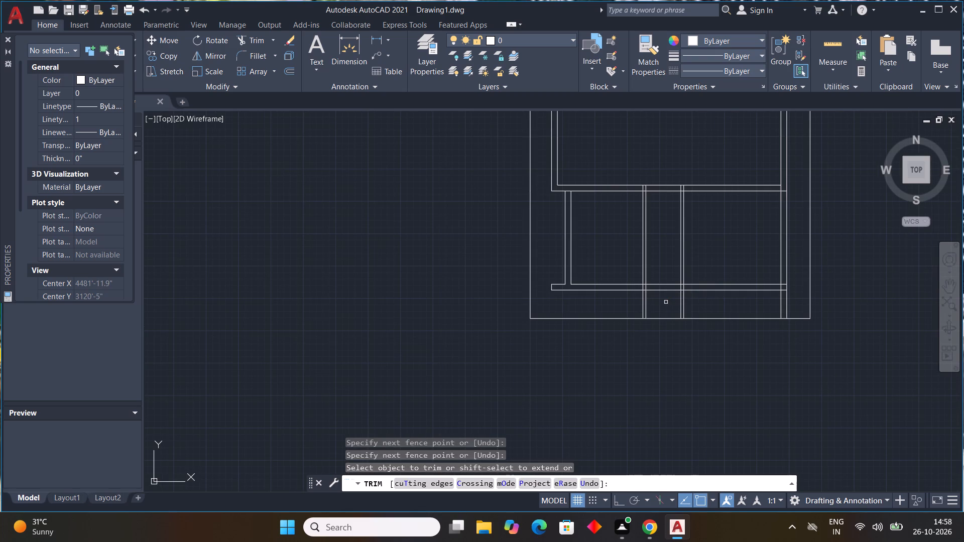
{"action": "left_click_drag", "start_coordinate": [667, 302], "coordinate": [654, 302]}
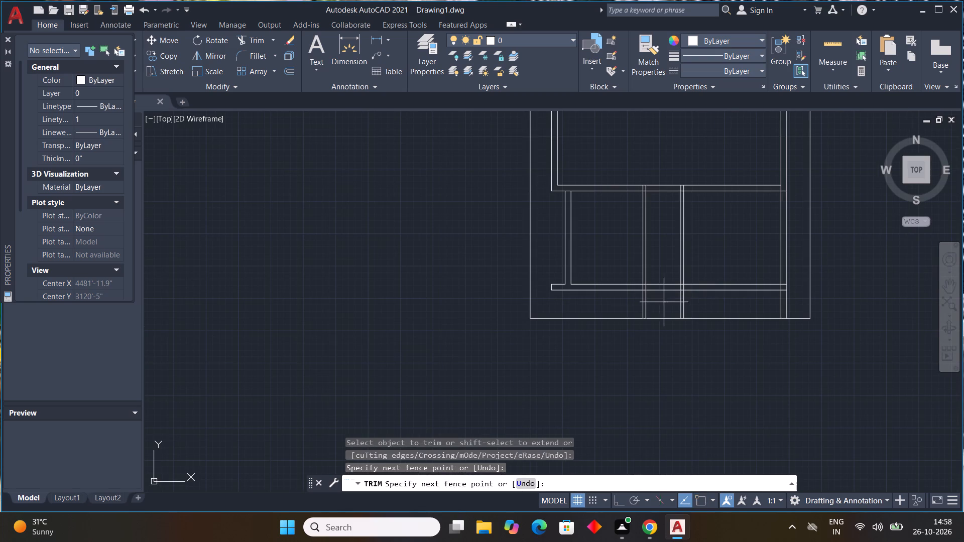
{"action": "left_click_drag", "start_coordinate": [654, 302], "coordinate": [628, 300]}
{"action": "scroll", "coordinate": [634, 291], "scroll_direction": "up", "scroll_amount": 3}
{"action": "left_click_drag", "start_coordinate": [657, 276], "coordinate": [684, 272]}
{"action": "scroll", "coordinate": [657, 222], "scroll_direction": "down", "scroll_amount": 2}
{"action": "middle_click_drag", "start_coordinate": [667, 207], "coordinate": [629, 258]}
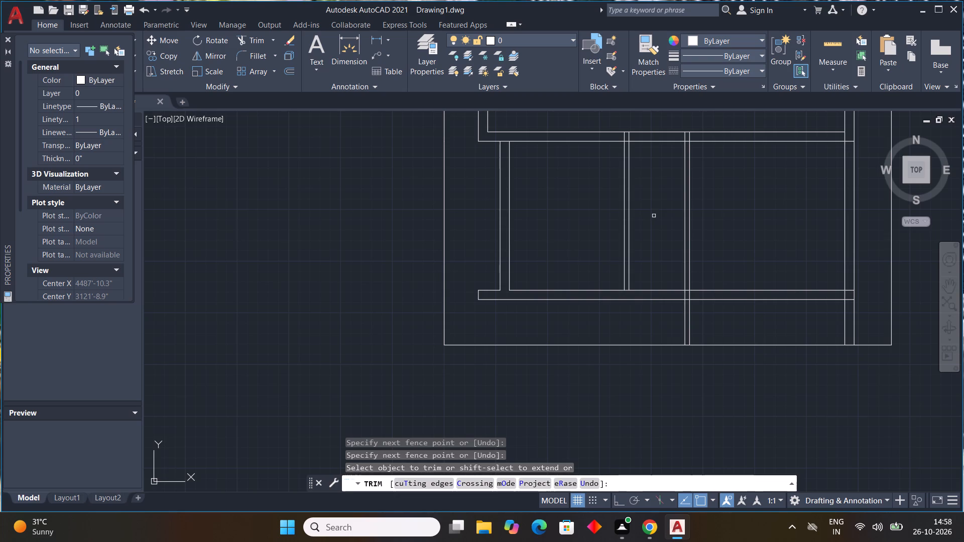
{"action": "left_click_drag", "start_coordinate": [654, 216], "coordinate": [567, 215]}
{"action": "scroll", "coordinate": [640, 131], "scroll_direction": "up", "scroll_amount": 2}
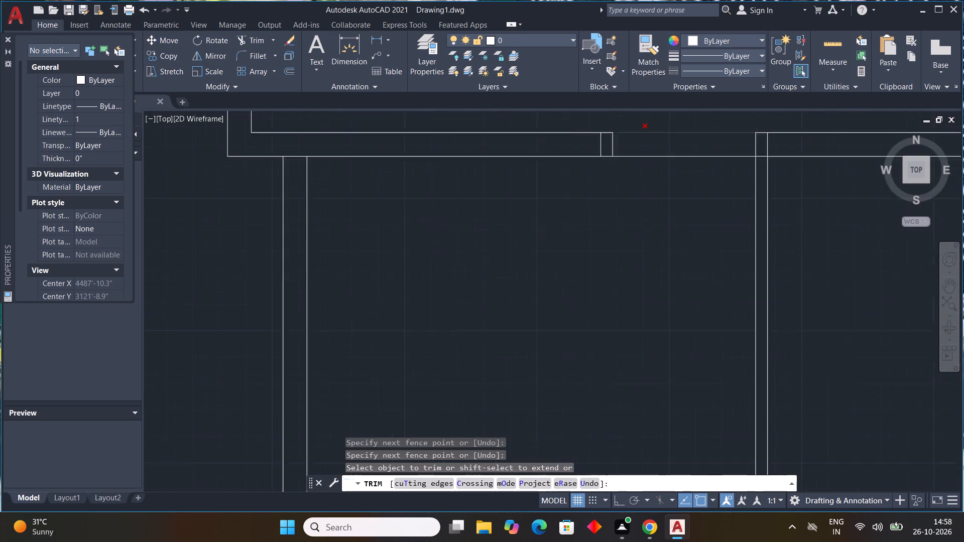
{"action": "scroll", "coordinate": [640, 131], "scroll_direction": "up", "scroll_amount": 2}
{"action": "left_click_drag", "start_coordinate": [624, 161], "coordinate": [565, 169]}
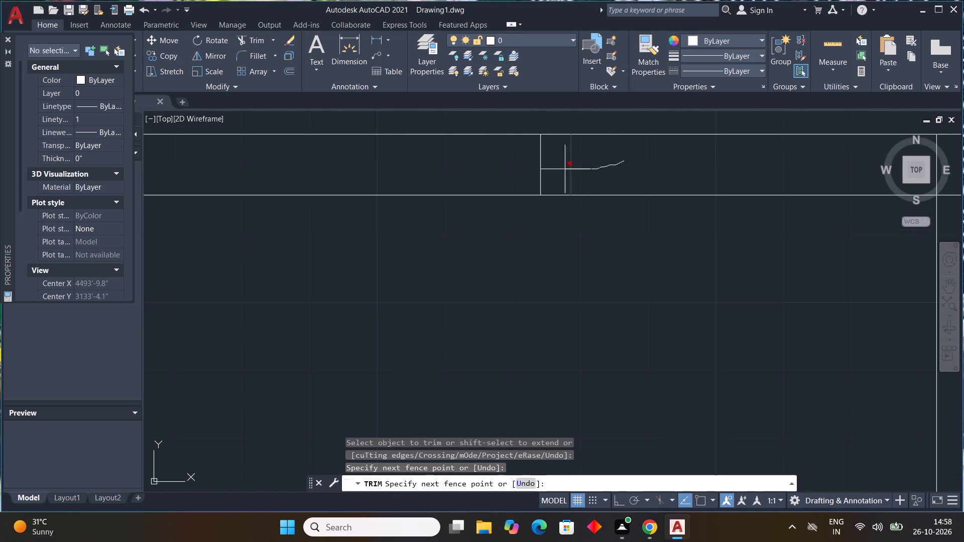
{"action": "left_click_drag", "start_coordinate": [565, 169], "coordinate": [591, 167]}
{"action": "key", "text": "Escape"}
Offset the inner line of the lower room's left wall 13'9" to the right.
{"action": "scroll", "coordinate": [653, 165], "scroll_direction": "down", "scroll_amount": 4}
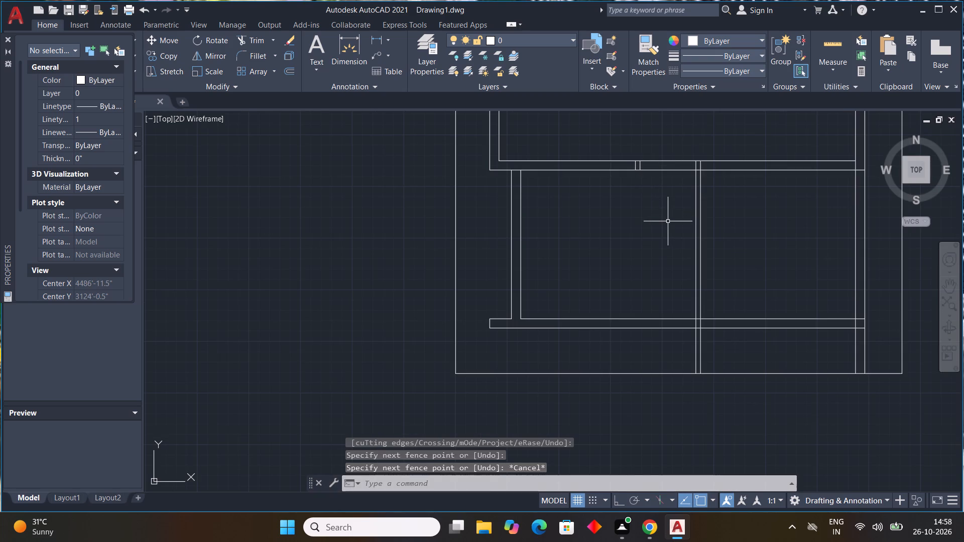
{"action": "type", "text": "off"}
{"action": "key", "text": "space"}
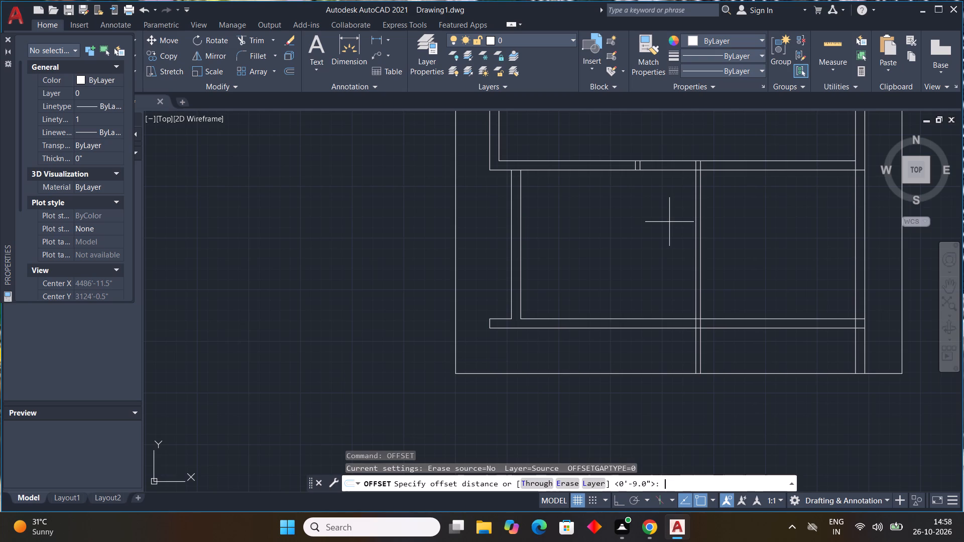
{"action": "type", "text": "13'9\""}
{"action": "key", "text": "Return"}
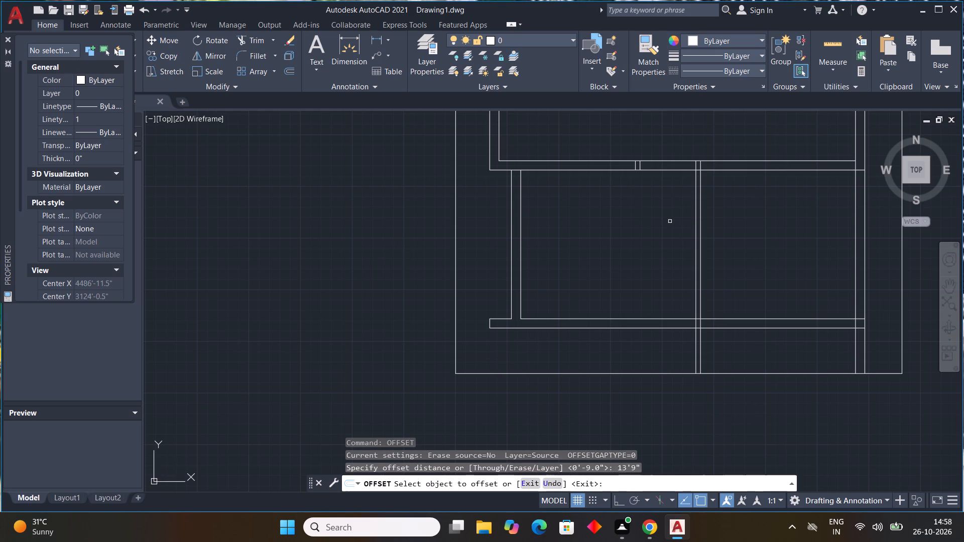
{"action": "left_click_drag", "start_coordinate": [522, 225], "coordinate": [528, 226]}
{"action": "left_click", "coordinate": [606, 237]}
Offset the left line of the remaining lower partition 13'9" to the right.
{"action": "scroll", "coordinate": [678, 223], "scroll_direction": "down", "scroll_amount": 2}
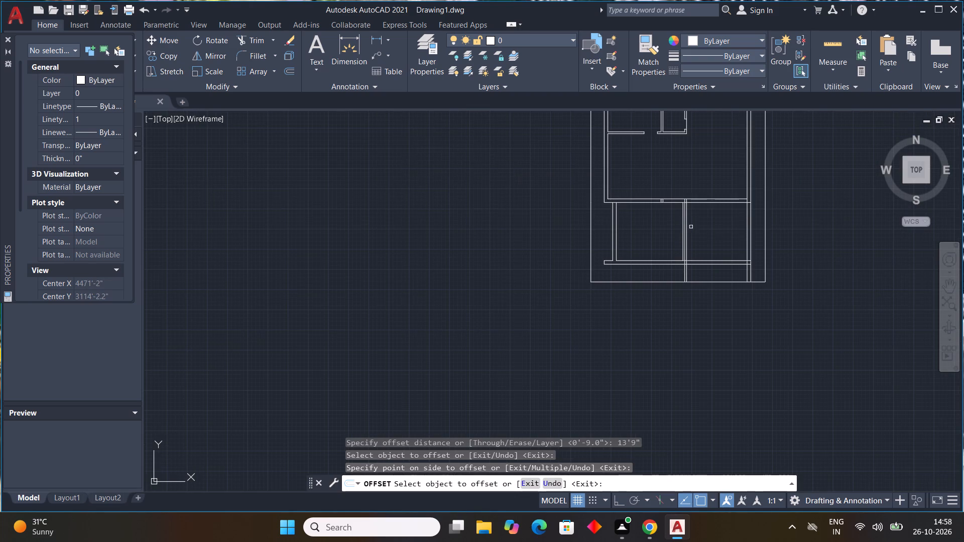
{"action": "scroll", "coordinate": [688, 235], "scroll_direction": "up", "scroll_amount": 2}
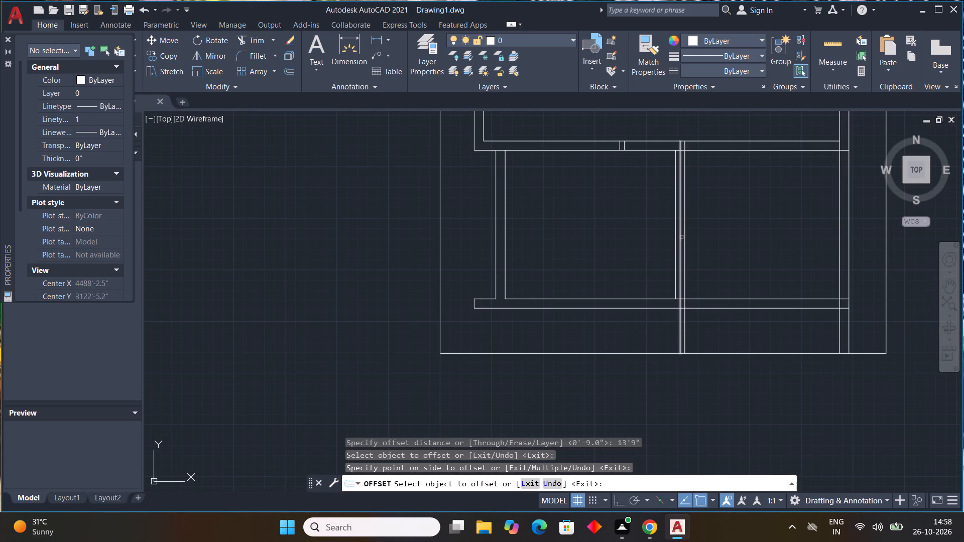
{"action": "left_click", "coordinate": [680, 236]}
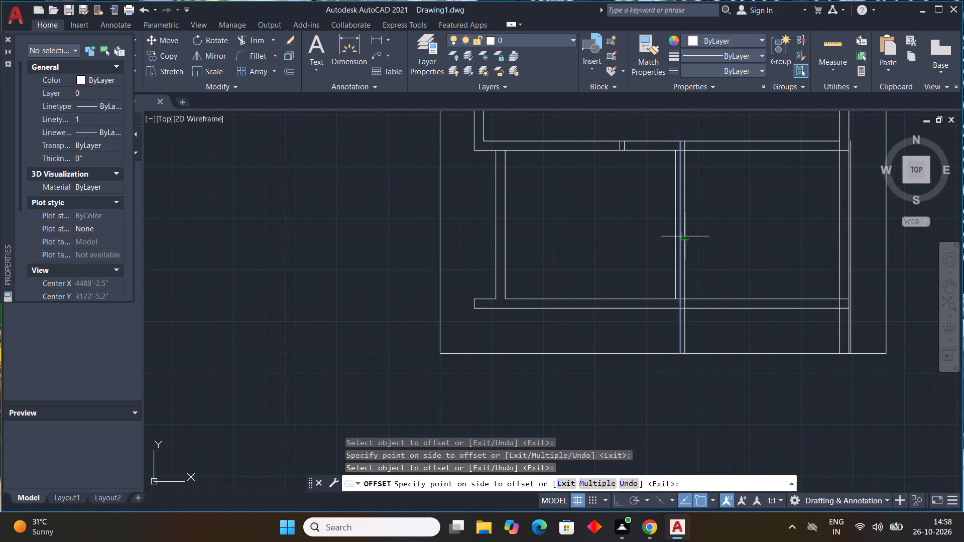
{"action": "left_click", "coordinate": [686, 236]}
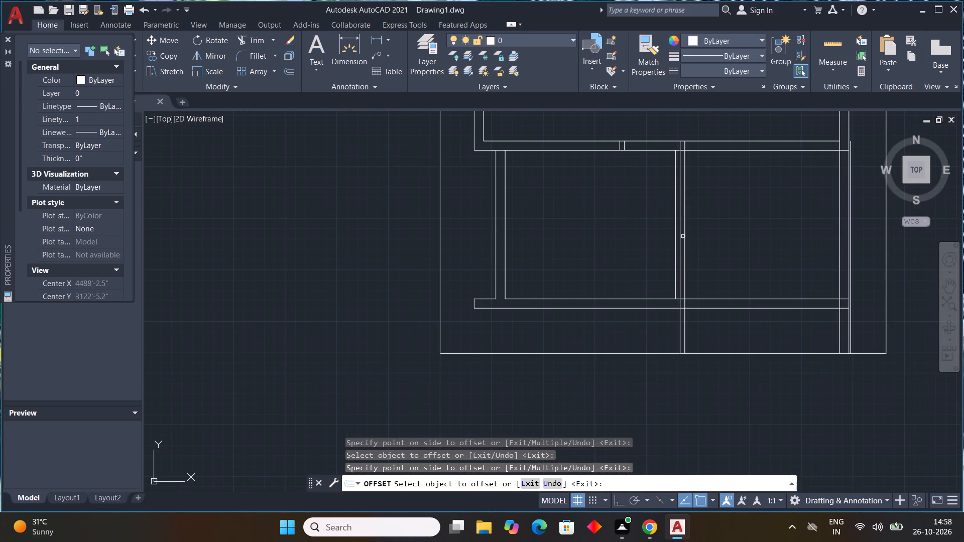
{"action": "key", "text": "Escape"}
{"action": "key", "text": "Escape"}
Delete the two lines of the remaining partition in the lower area.
{"action": "left_click", "coordinate": [690, 234]}
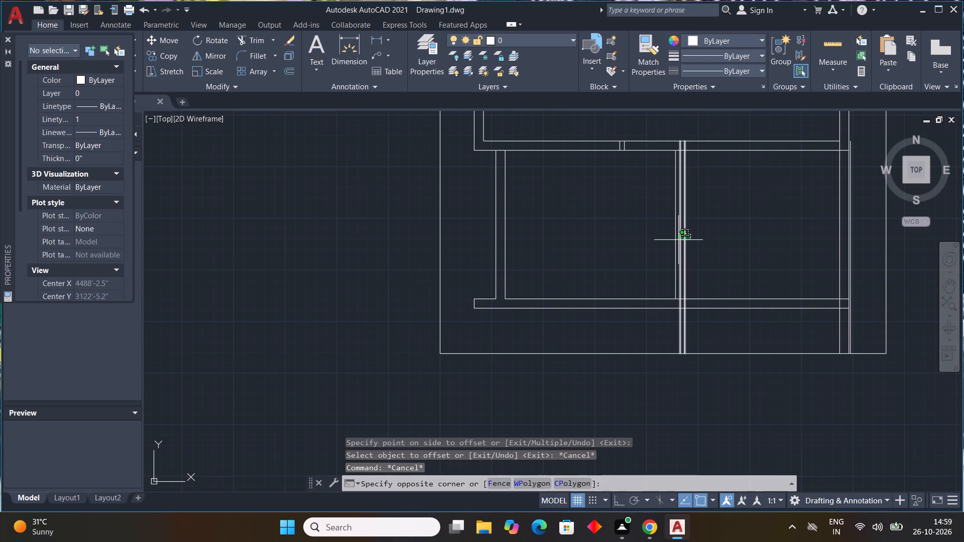
{"action": "left_click", "coordinate": [678, 240]}
{"action": "key", "text": "Delete"}
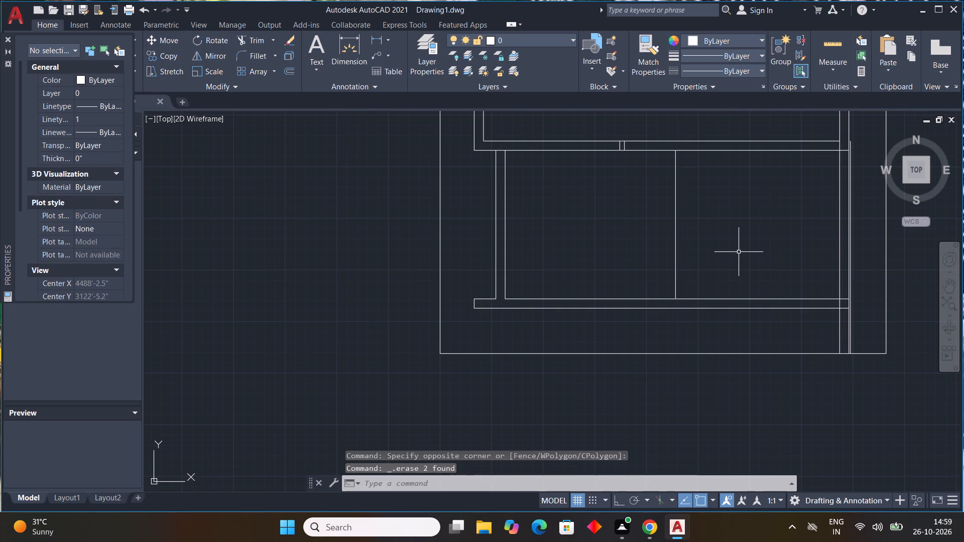
{"action": "key", "text": "Escape"}
{"action": "key", "text": "Escape"}
{"action": "key", "text": "Escape"}
{"action": "key", "text": "Escape"}
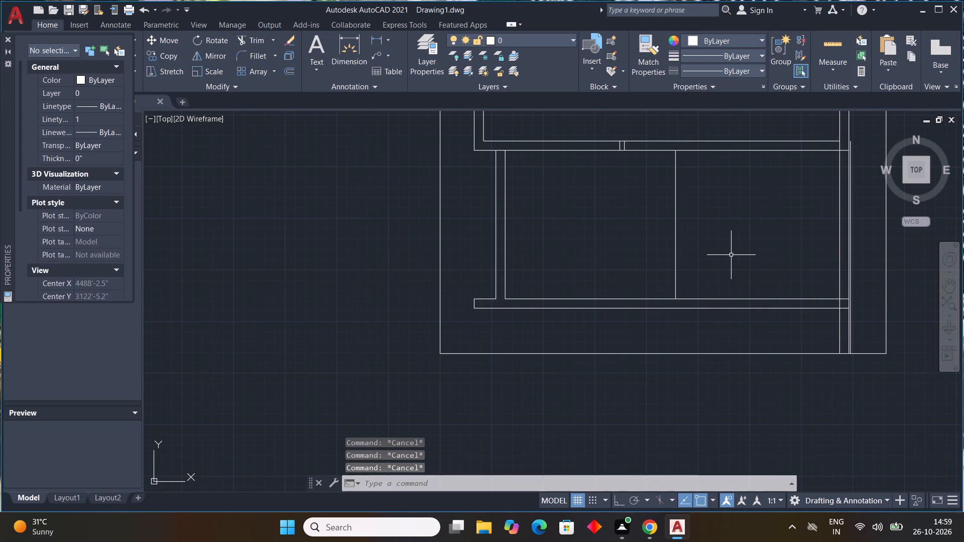
{"action": "key", "text": "Escape"}
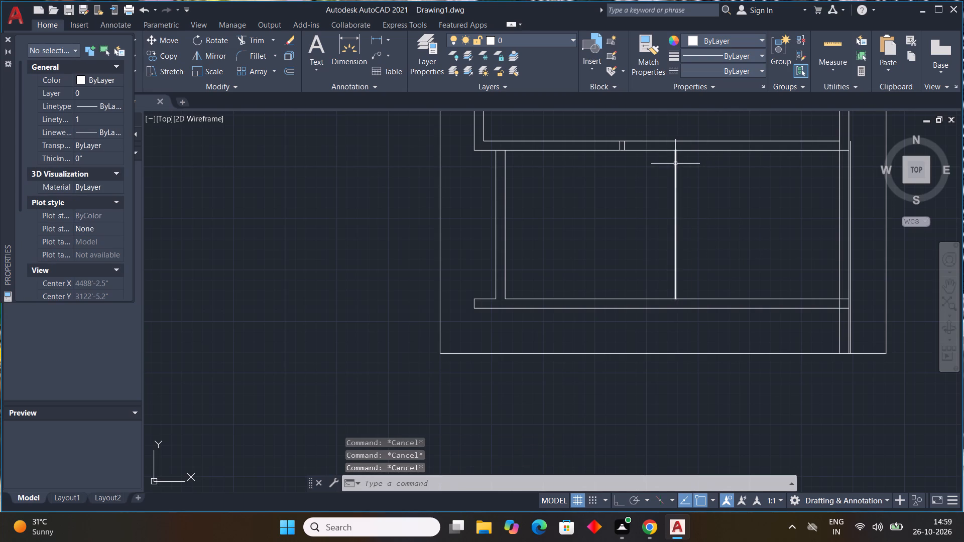
Stretch the top end of the lower room's new vertical line up to the upper wall's top line.
{"action": "left_click", "coordinate": [675, 164]}
{"action": "left_click", "coordinate": [677, 149]}
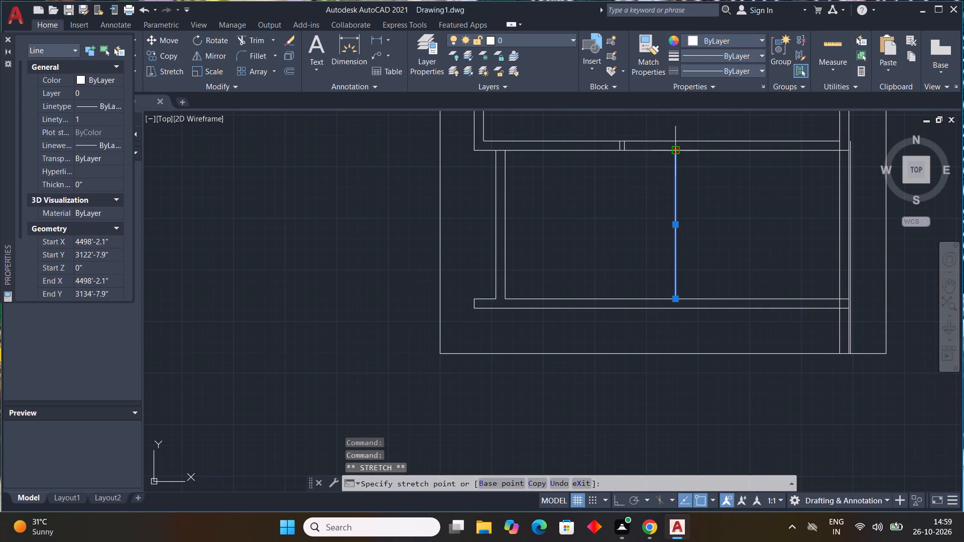
{"action": "left_click", "coordinate": [675, 140]}
{"action": "key", "text": "Escape"}
{"action": "key", "text": "Escape"}
{"action": "key", "text": "Escape"}
{"action": "key", "text": "Escape"}
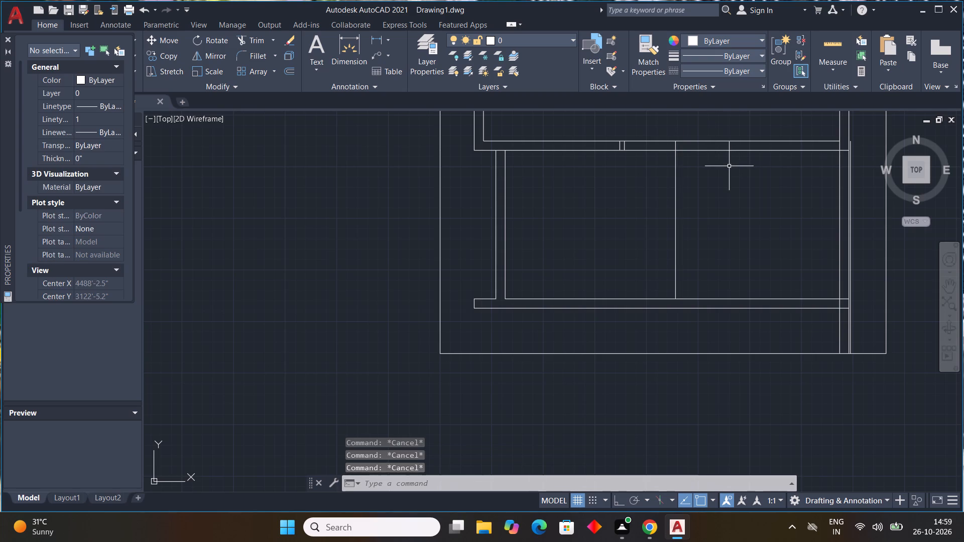
{"action": "key", "text": "Escape"}
{"action": "key", "text": "Escape"}
{"action": "key", "text": "Escape"}
Offset the stretched vertical line 9" to the right to form the lower room's right wall.
{"action": "type", "text": "off"}
{"action": "key", "text": "space"}
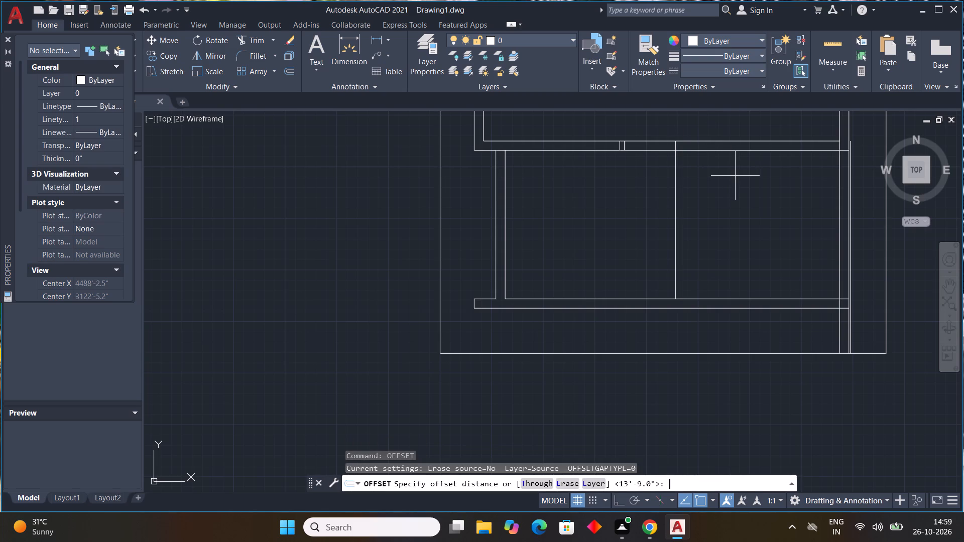
{"action": "type", "text": "9\""}
{"action": "key", "text": "Return"}
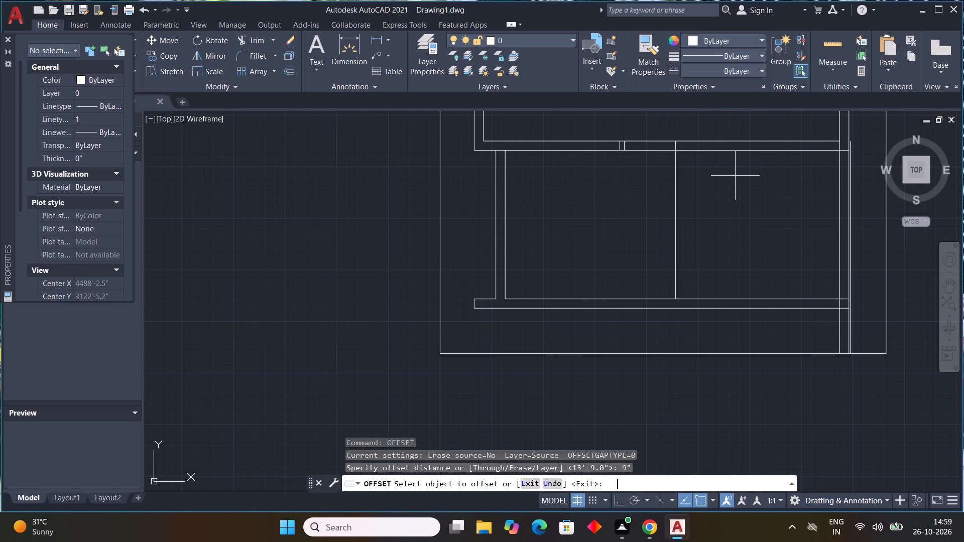
{"action": "left_click", "coordinate": [676, 195]}
{"action": "left_click", "coordinate": [696, 196]}
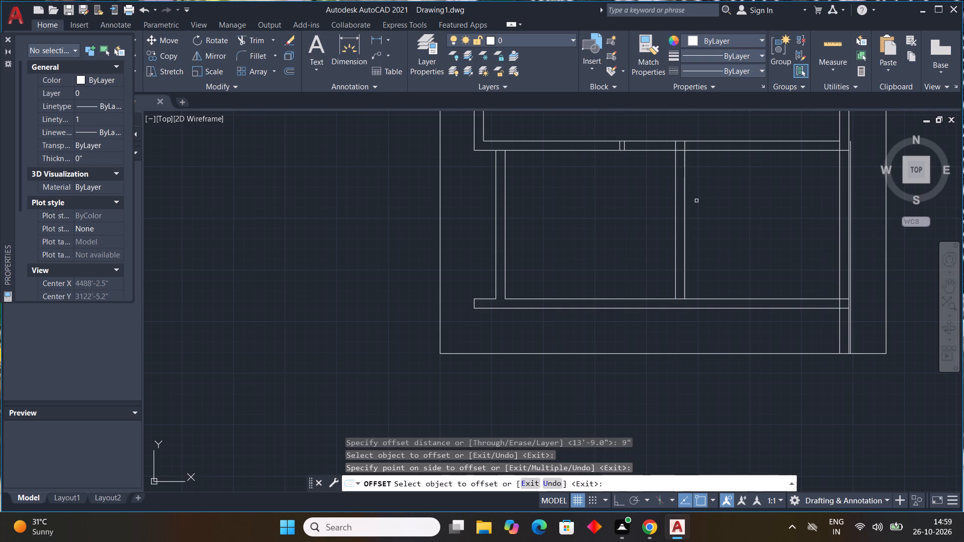
{"action": "key", "text": "Escape"}
{"action": "key", "text": "Escape"}
{"action": "key", "text": "Escape"}
Stretch the bottom end of the right wall's outer line down to the lower wall's bottom line.
{"action": "left_click", "coordinate": [685, 241]}
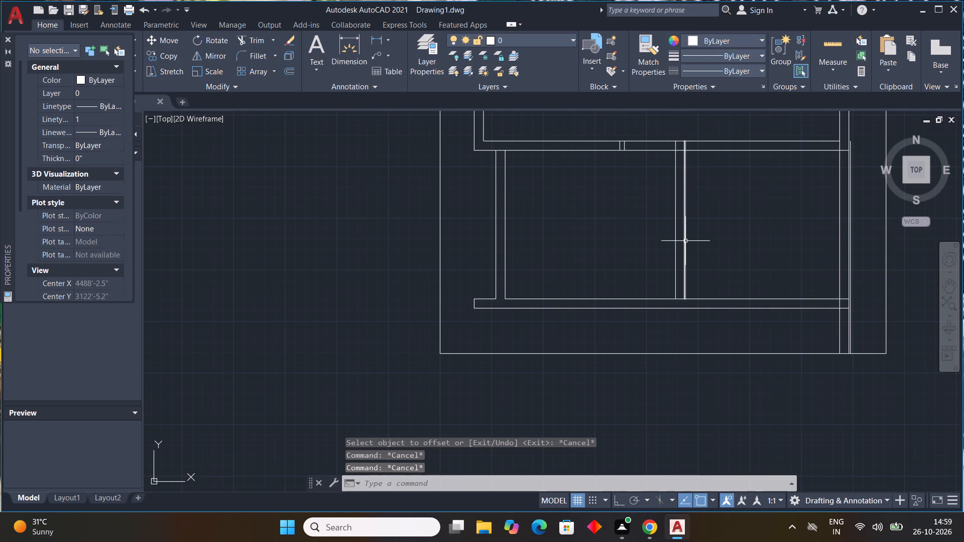
{"action": "left_click", "coordinate": [686, 299]}
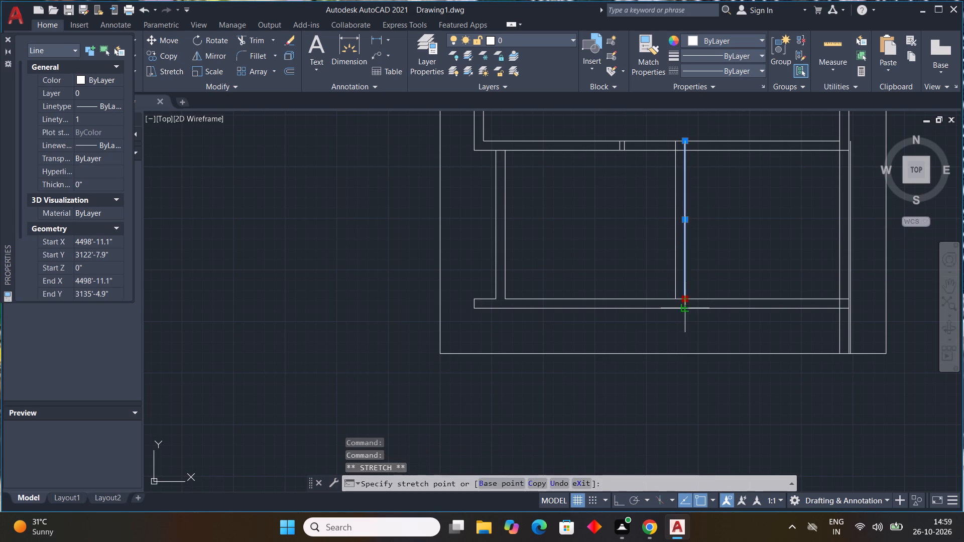
{"action": "left_click", "coordinate": [686, 312]}
{"action": "key", "text": "Escape"}
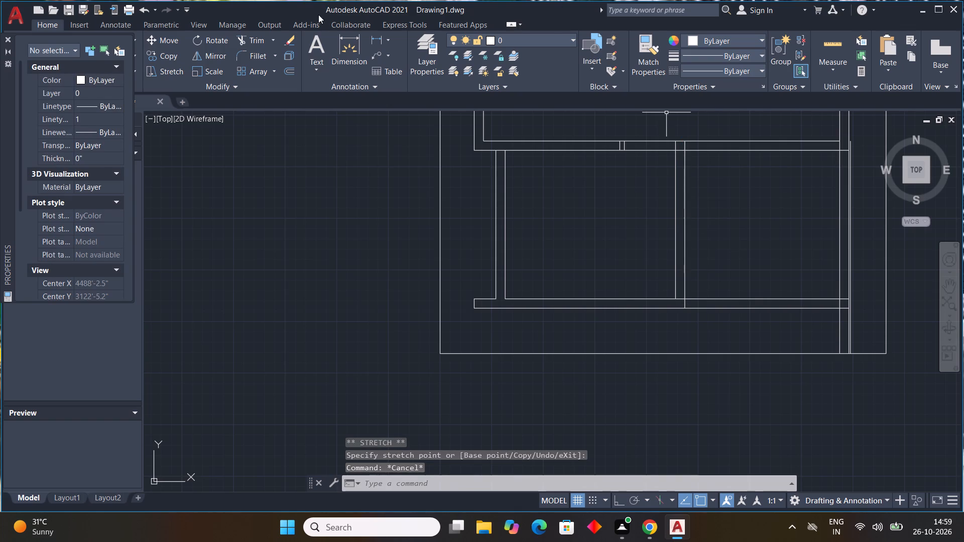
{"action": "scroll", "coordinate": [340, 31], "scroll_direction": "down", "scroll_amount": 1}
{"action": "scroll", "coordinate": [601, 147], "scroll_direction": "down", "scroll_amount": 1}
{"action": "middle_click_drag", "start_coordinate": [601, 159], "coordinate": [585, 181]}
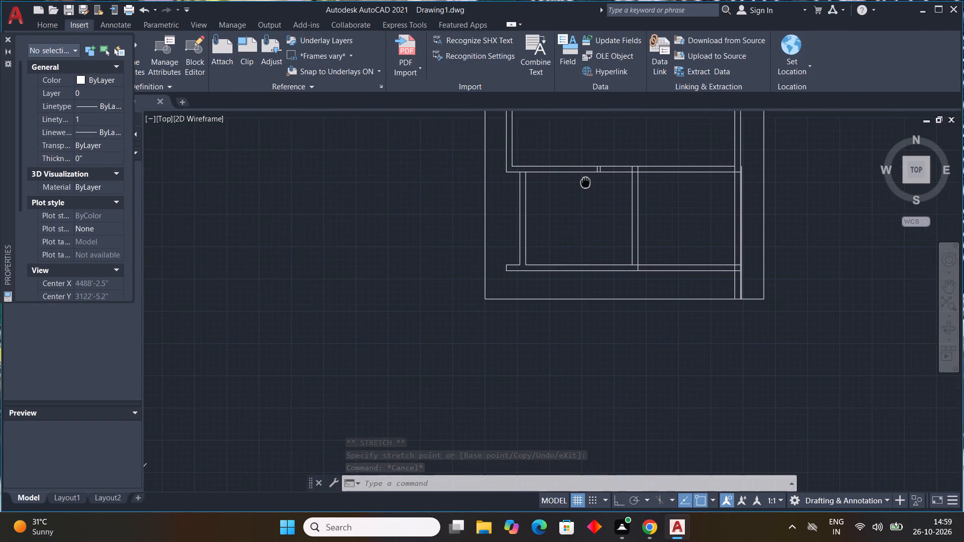
Delete the extra vertical line just outside the building's right wall beside the lower area.
{"action": "middle_click_drag", "start_coordinate": [585, 181], "coordinate": [548, 154]}
{"action": "middle_click_drag", "start_coordinate": [640, 156], "coordinate": [638, 161]}
{"action": "middle_click", "coordinate": [638, 161]}
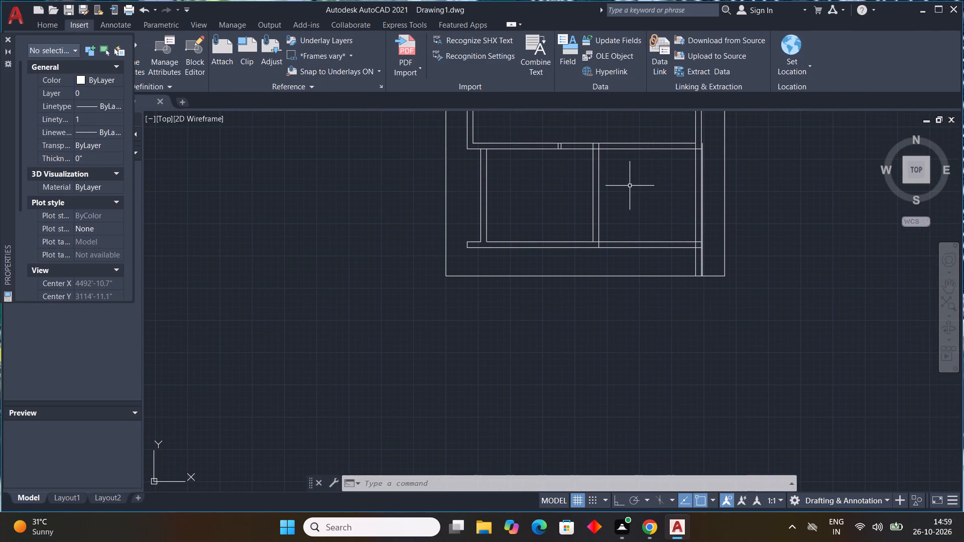
{"action": "middle_click_drag", "start_coordinate": [629, 186], "coordinate": [636, 131]}
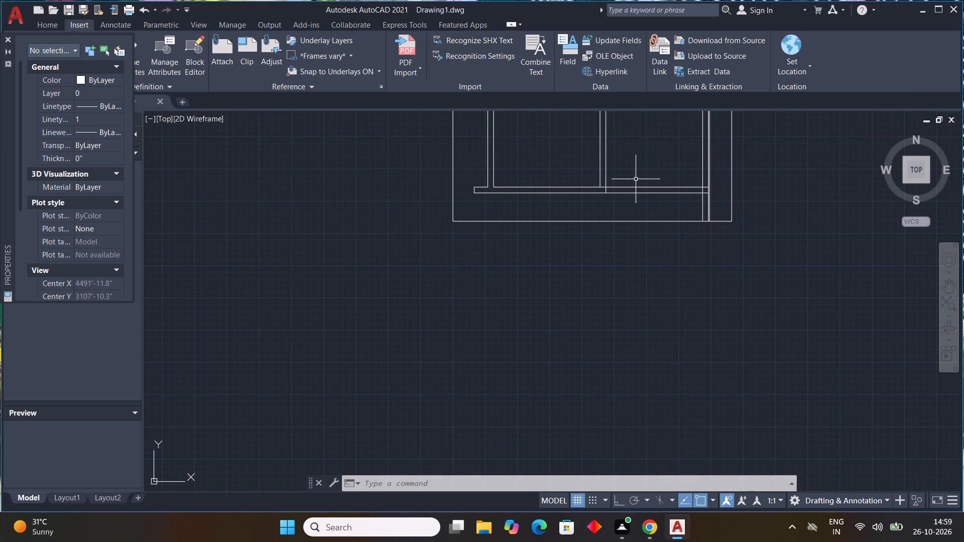
{"action": "middle_click_drag", "start_coordinate": [624, 187], "coordinate": [624, 273]}
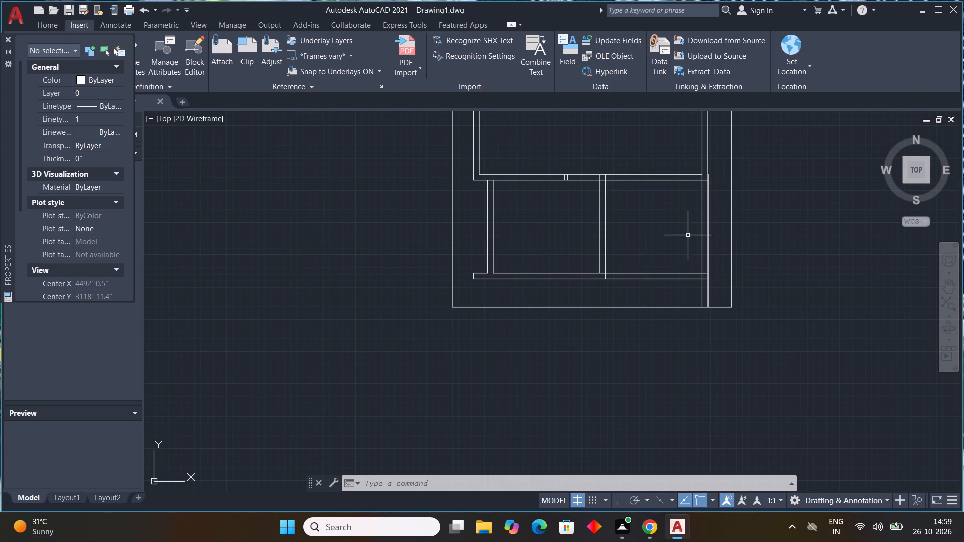
{"action": "scroll", "coordinate": [710, 238], "scroll_direction": "up", "scroll_amount": 3}
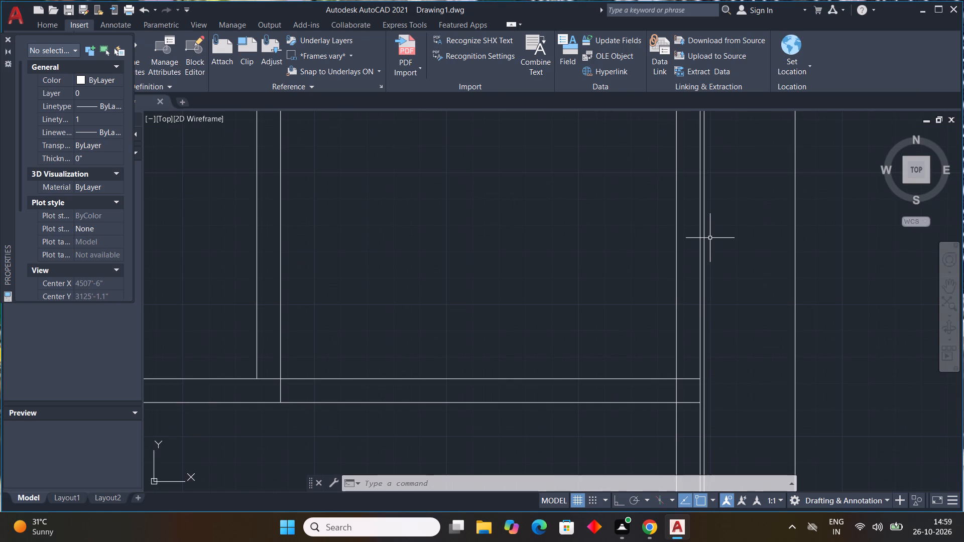
{"action": "scroll", "coordinate": [710, 238], "scroll_direction": "down", "scroll_amount": 4}
{"action": "middle_click_drag", "start_coordinate": [709, 238], "coordinate": [705, 257]}
{"action": "scroll", "coordinate": [704, 254], "scroll_direction": "up", "scroll_amount": 2}
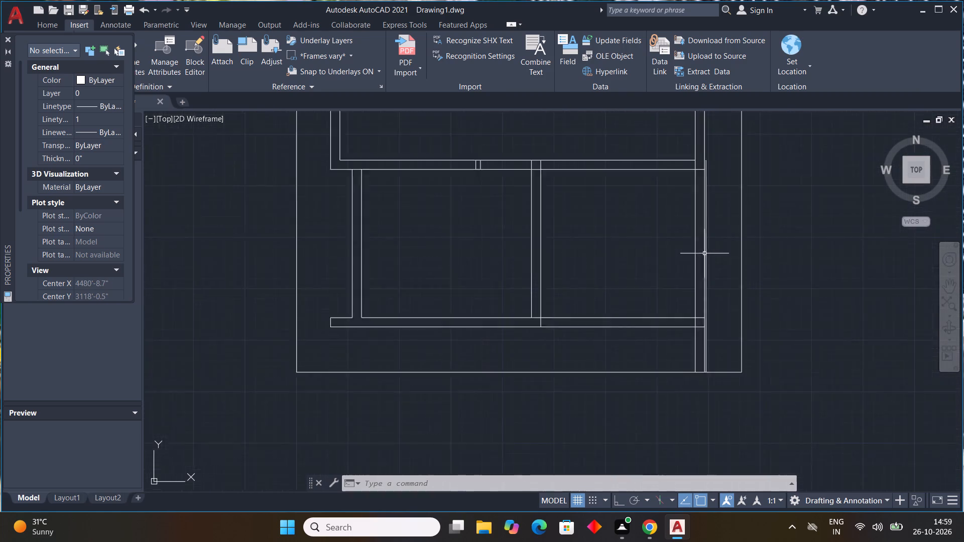
{"action": "scroll", "coordinate": [704, 253], "scroll_direction": "up", "scroll_amount": 2}
{"action": "left_click", "coordinate": [709, 250]}
{"action": "scroll", "coordinate": [711, 250], "scroll_direction": "down", "scroll_amount": 4}
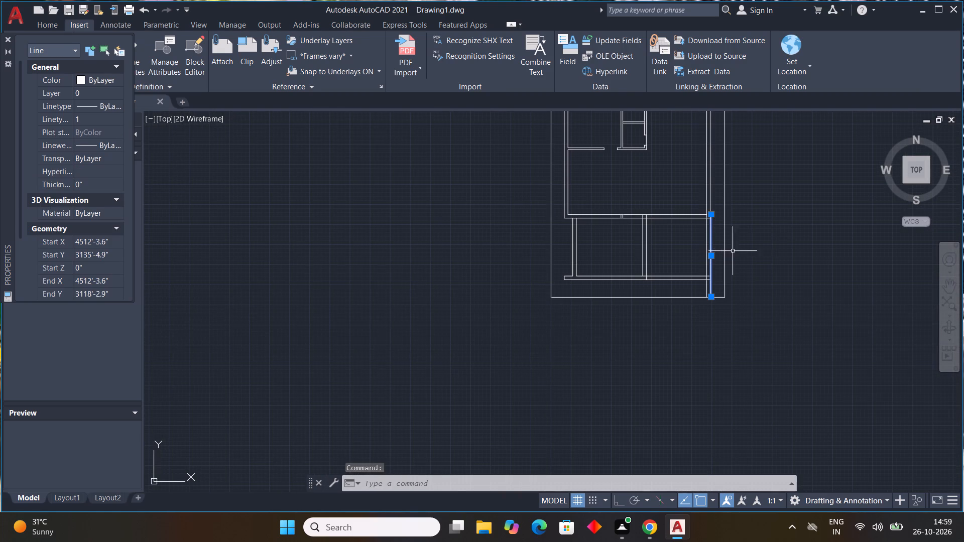
{"action": "key", "text": "Delete"}
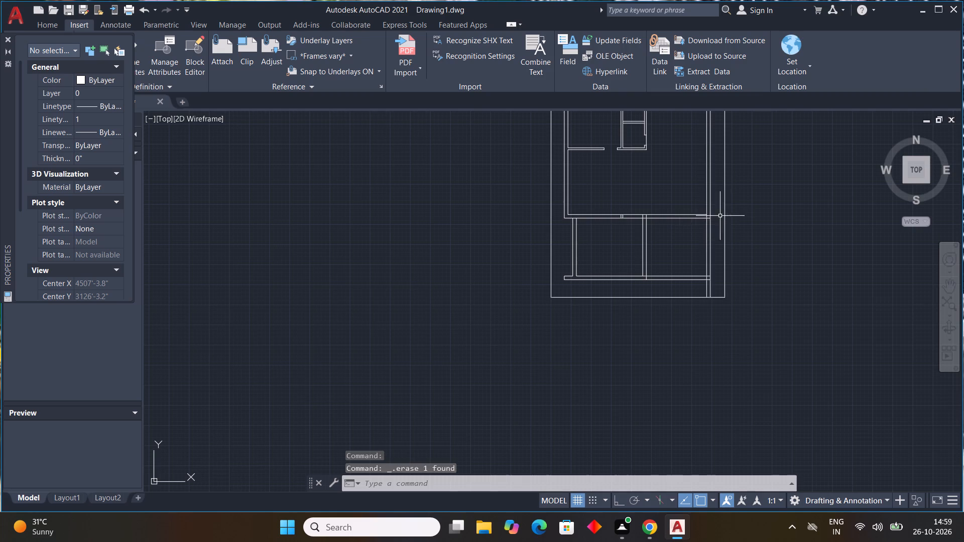
Delete the two short leftover partition lines inside the lower room's upper wall.
{"action": "scroll", "coordinate": [722, 217], "scroll_direction": "up", "scroll_amount": 2}
{"action": "scroll", "coordinate": [722, 217], "scroll_direction": "down", "scroll_amount": 1}
{"action": "middle_click_drag", "start_coordinate": [722, 217], "coordinate": [734, 216]}
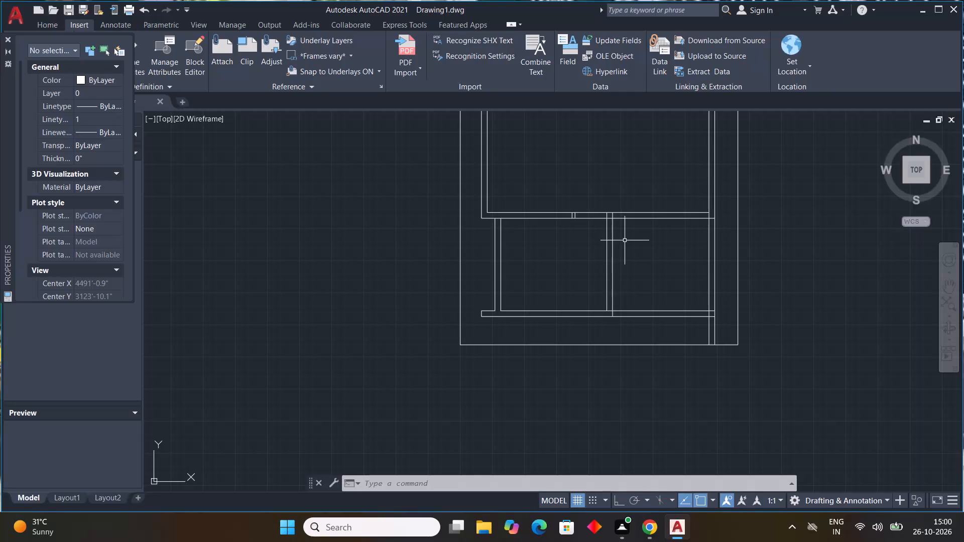
{"action": "scroll", "coordinate": [556, 211], "scroll_direction": "up", "scroll_amount": 3}
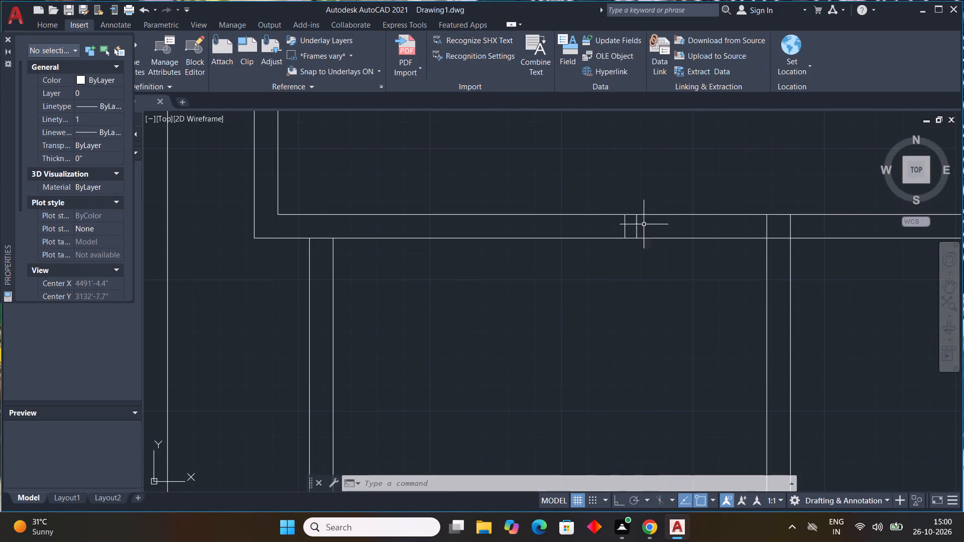
{"action": "left_click_drag", "start_coordinate": [658, 227], "coordinate": [647, 228]}
{"action": "left_click", "coordinate": [615, 231]}
{"action": "key", "text": "Delete"}
Offset the inner line of the lower room's right wall 4'3" to the left, into the room.
{"action": "scroll", "coordinate": [643, 224], "scroll_direction": "down", "scroll_amount": 2}
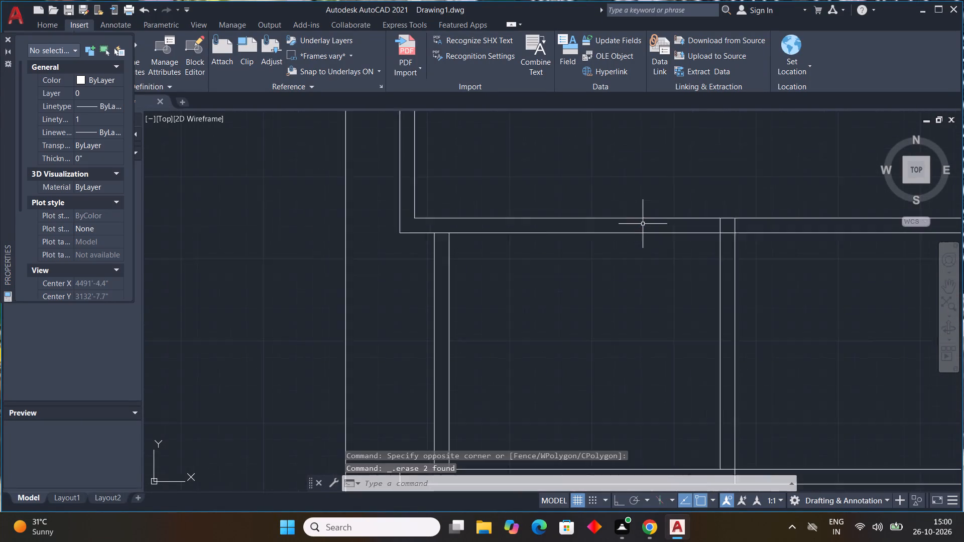
{"action": "scroll", "coordinate": [643, 224], "scroll_direction": "down", "scroll_amount": 2}
{"action": "scroll", "coordinate": [626, 255], "scroll_direction": "up", "scroll_amount": 1}
{"action": "type", "text": "of"}
{"action": "type", "text": "f"}
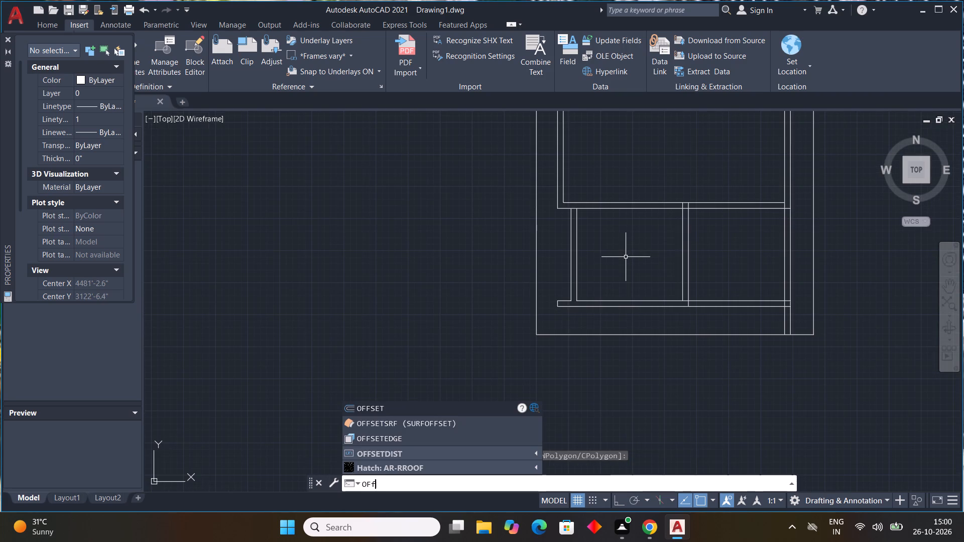
{"action": "key", "text": "space"}
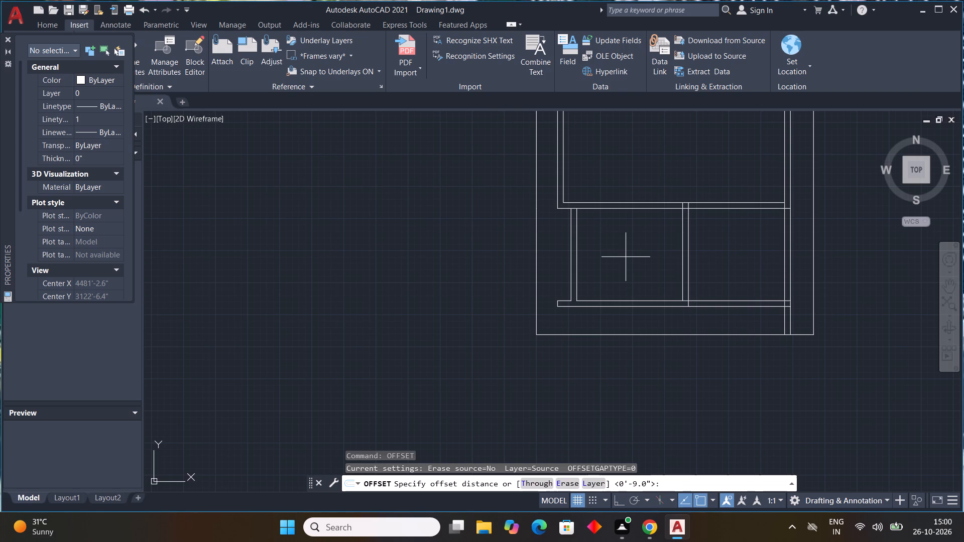
{"action": "key", "text": "4"}
{"action": "key", "text": "apostrophe"}
{"action": "type", "text": "3\""}
{"action": "key", "text": "Return"}
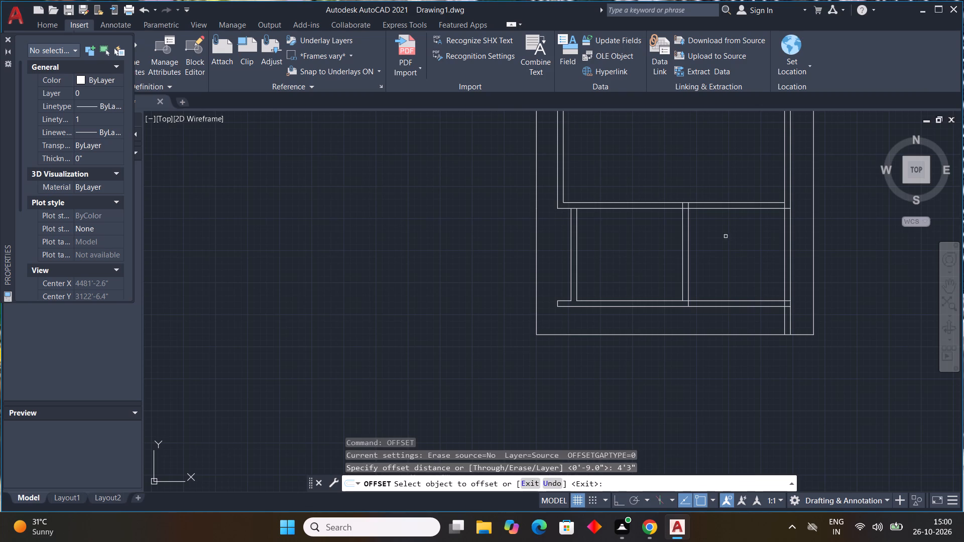
{"action": "left_click", "coordinate": [683, 235]}
{"action": "left_click", "coordinate": [603, 233]}
{"action": "key", "text": "Escape"}
{"action": "key", "text": "Escape"}
{"action": "key", "text": "Escape"}
{"action": "key", "text": "Escape"}
{"action": "key", "text": "Escape"}
{"action": "key", "text": "Escape"}
{"action": "key", "text": "Escape"}
{"action": "key", "text": "Escape"}
{"action": "key", "text": "Escape"}
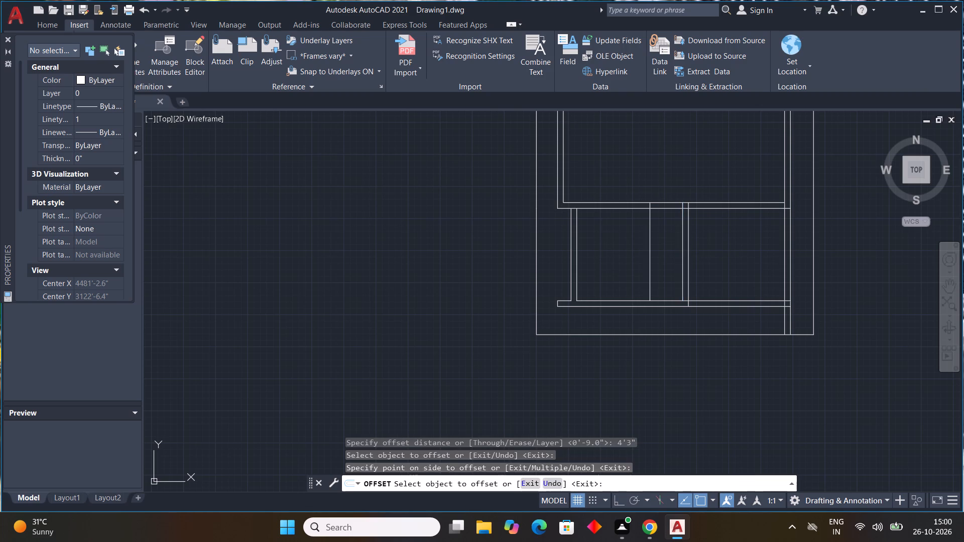
Offset the new vertical line 4.5" to the left to form a partition in the lower room.
{"action": "key", "text": "space"}
{"action": "type", "text": "4.5\""}
{"action": "key", "text": "Return"}
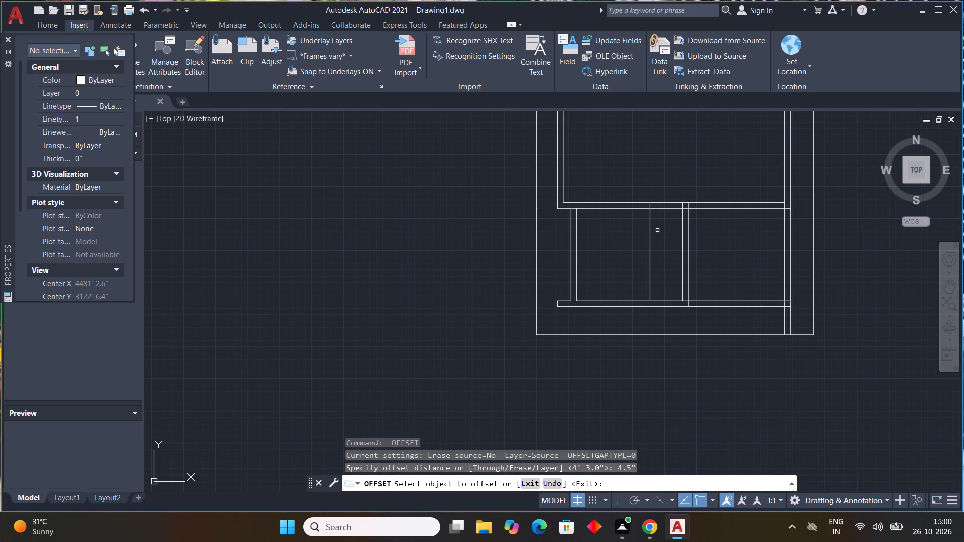
{"action": "left_click", "coordinate": [651, 239]}
{"action": "left_click", "coordinate": [628, 240]}
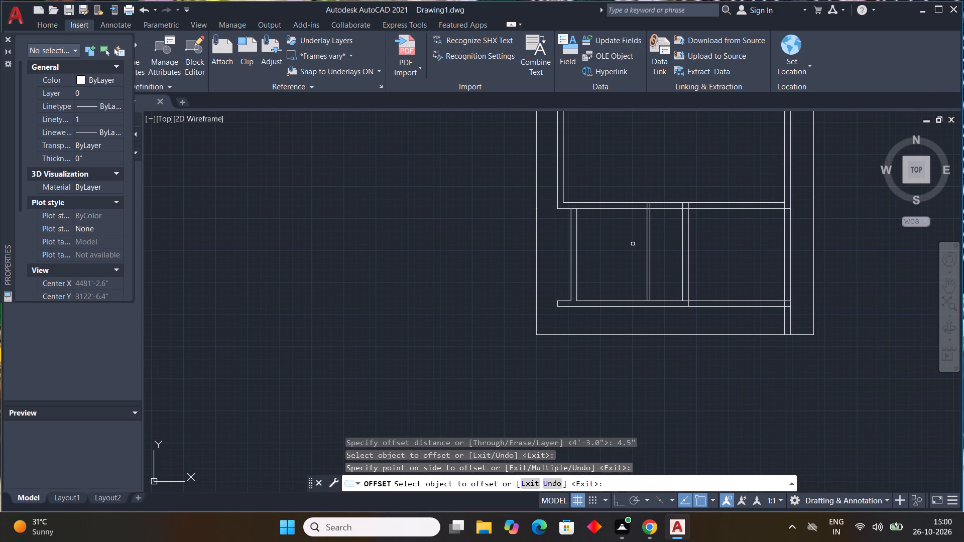
{"action": "key", "text": "Escape"}
{"action": "key", "text": "Escape"}
{"action": "key", "text": "Escape"}
Trim the upper wall's top line between the new partition and the lower room's right wall.
{"action": "middle_click_drag", "start_coordinate": [679, 220], "coordinate": [645, 248]}
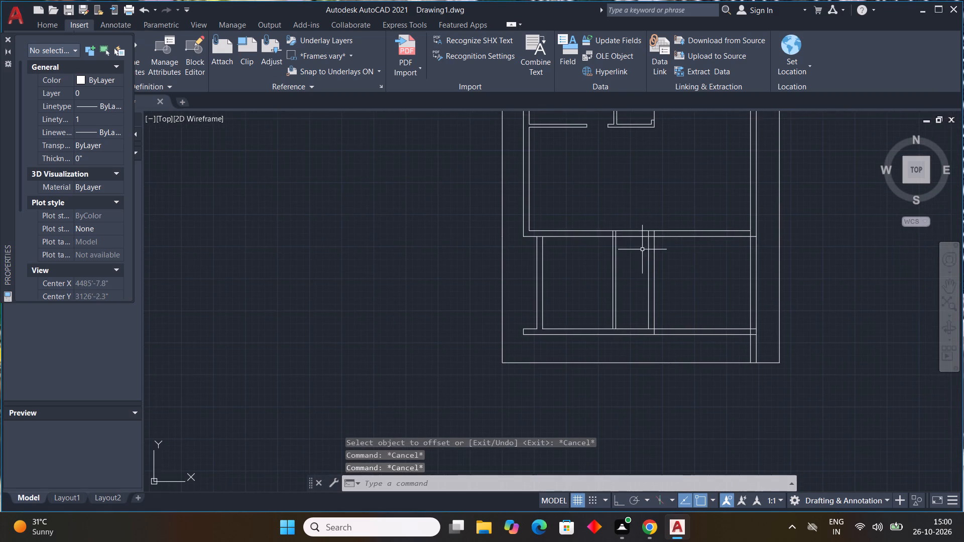
{"action": "scroll", "coordinate": [644, 236], "scroll_direction": "up", "scroll_amount": 1}
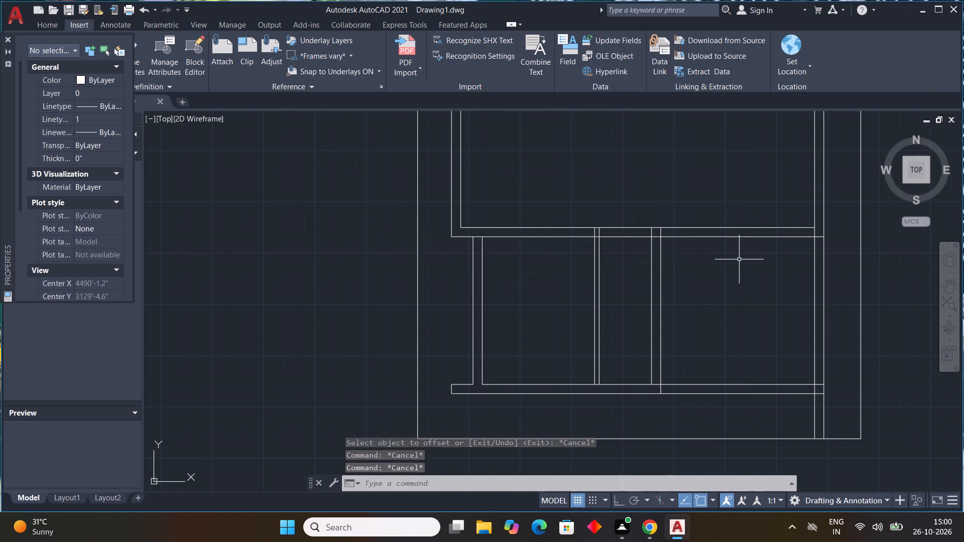
{"action": "type", "text": "tr"}
{"action": "key", "text": "space"}
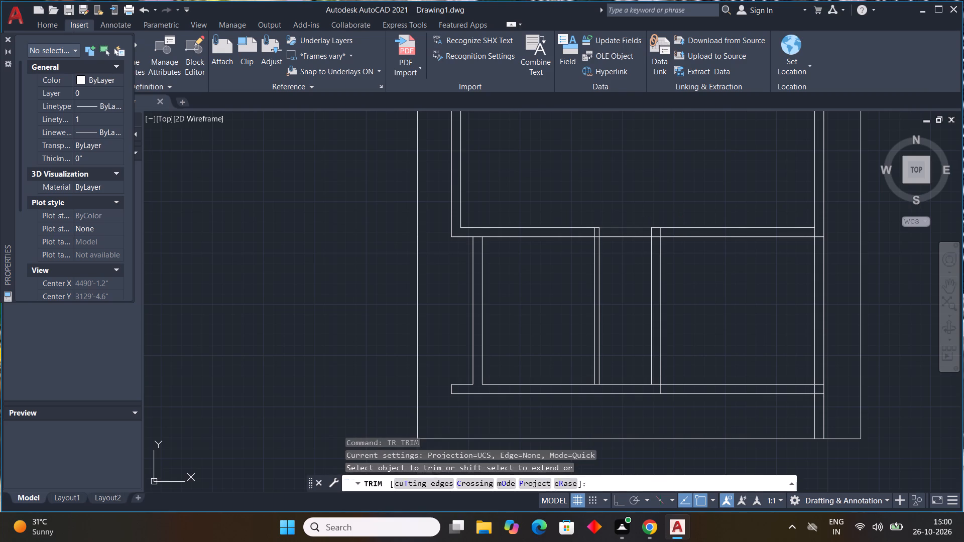
{"action": "left_click", "coordinate": [642, 225]}
{"action": "left_click", "coordinate": [630, 232]}
{"action": "key", "text": "Escape"}
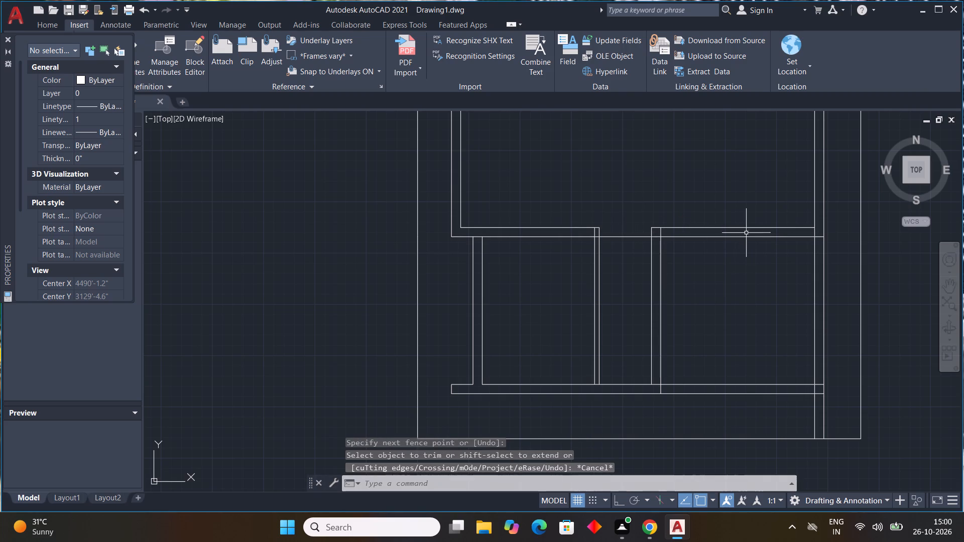
Draw a separate line across the trimmed gap, from the partition's right line to the right wall's inner line.
{"action": "key", "text": "l"}
{"action": "key", "text": "space"}
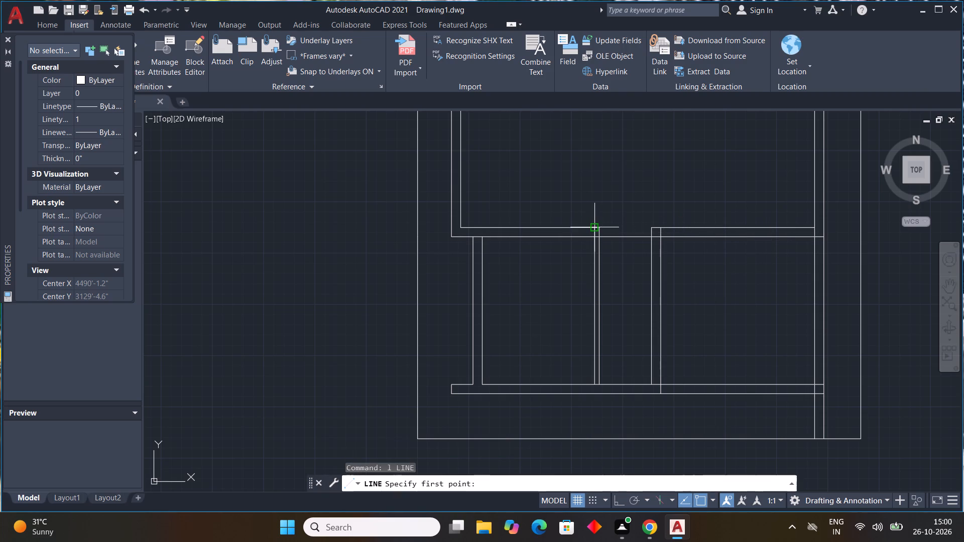
{"action": "scroll", "coordinate": [599, 225], "scroll_direction": "up", "scroll_amount": 3}
{"action": "left_click", "coordinate": [601, 229]}
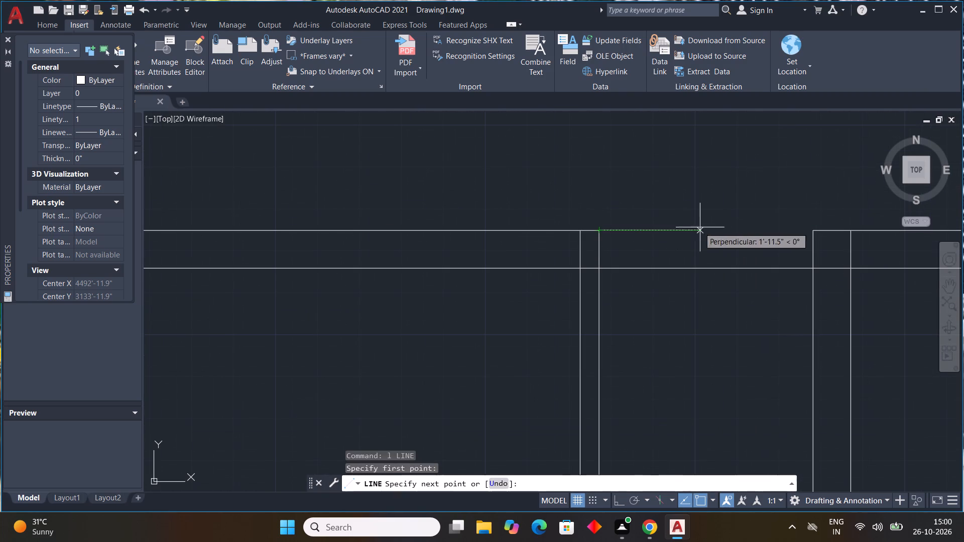
{"action": "left_click", "coordinate": [810, 229]}
{"action": "key", "text": "Escape"}
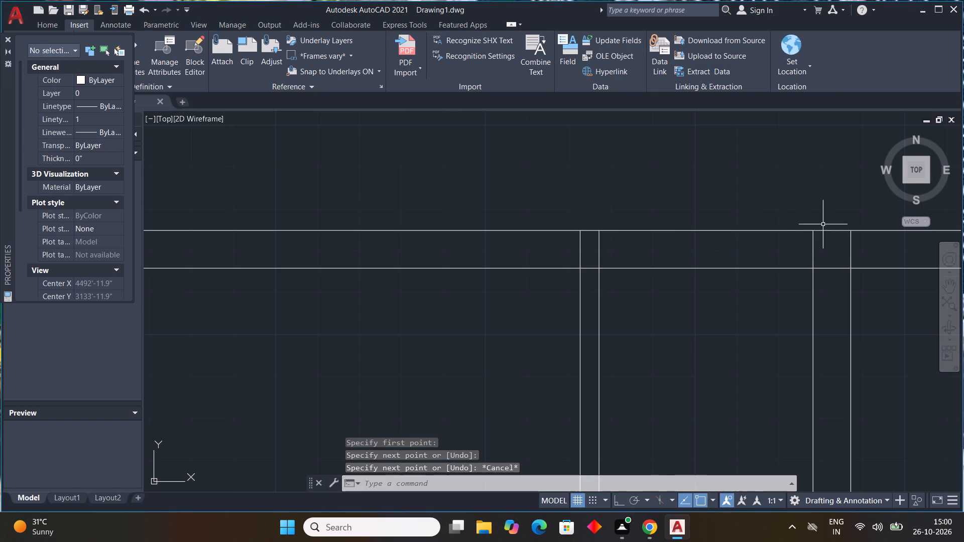
Offset the newly drawn horizontal line 4'4" down between the partition and the right wall.
{"action": "scroll", "coordinate": [780, 223], "scroll_direction": "down", "scroll_amount": 3}
{"action": "middle_click_drag", "start_coordinate": [747, 291], "coordinate": [641, 272]}
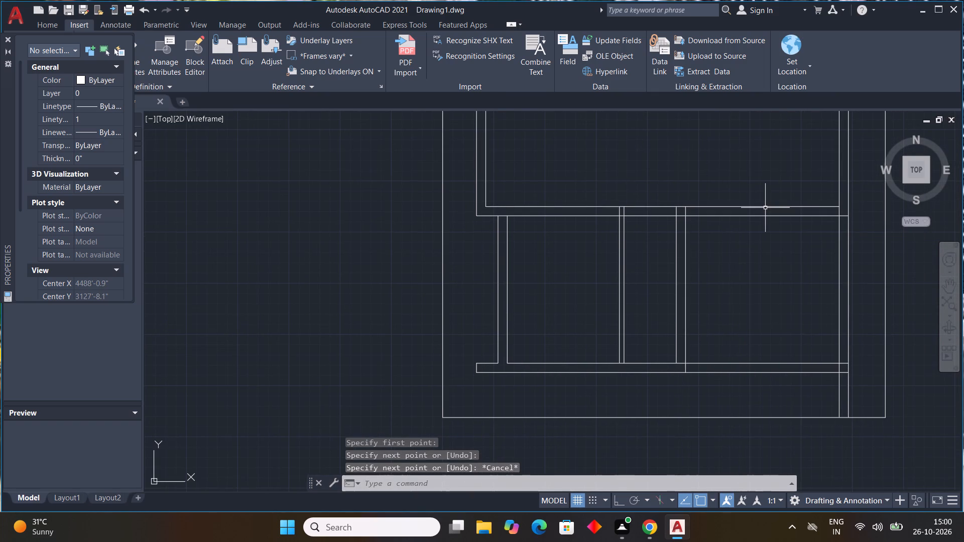
{"action": "type", "text": "off"}
{"action": "key", "text": "space"}
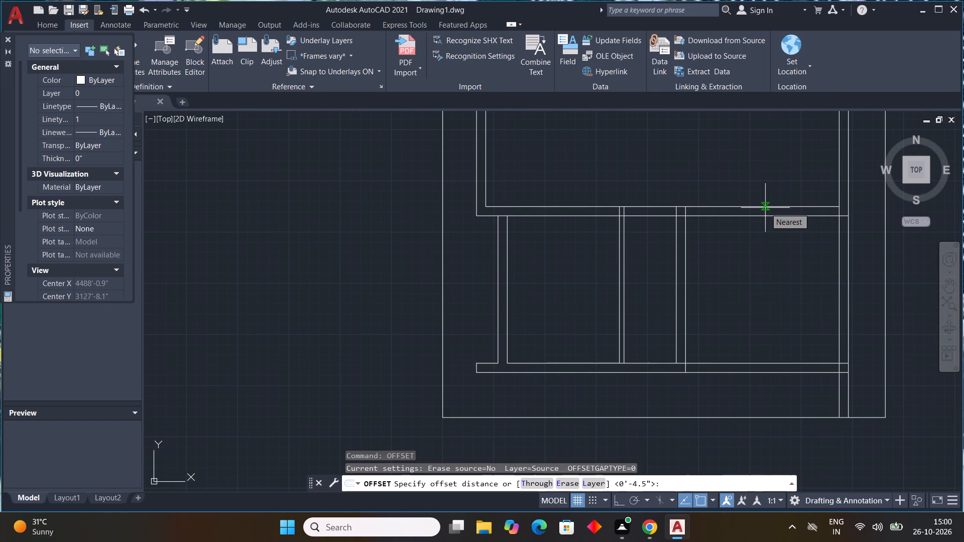
{"action": "key", "text": "4"}
{"action": "type", "text": "'4"}
{"action": "key", "text": "shift+quotedbl"}
{"action": "key", "text": "Return"}
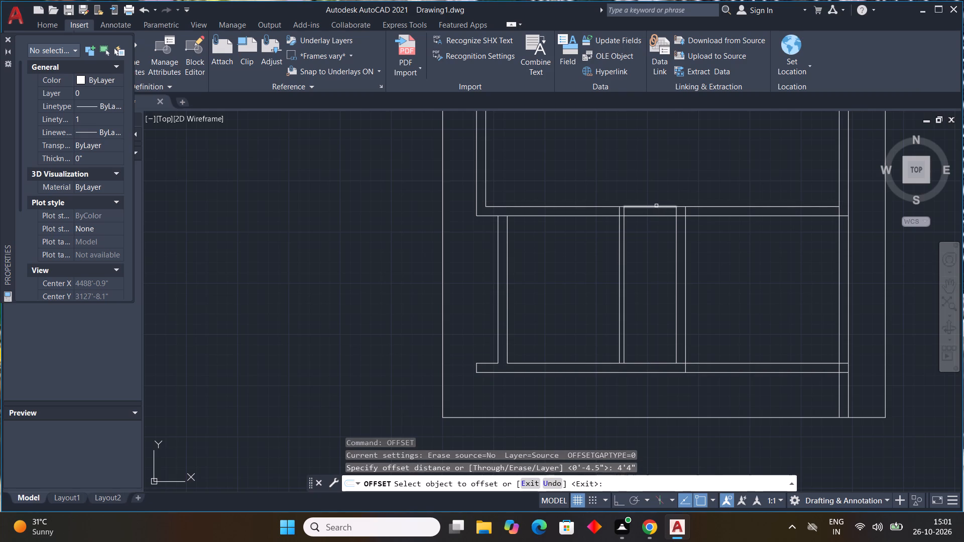
{"action": "left_click_drag", "start_coordinate": [657, 206], "coordinate": [666, 222]}
{"action": "left_click", "coordinate": [667, 253]}
{"action": "key", "text": "Escape"}
{"action": "key", "text": "Escape"}
{"action": "key", "text": "Escape"}
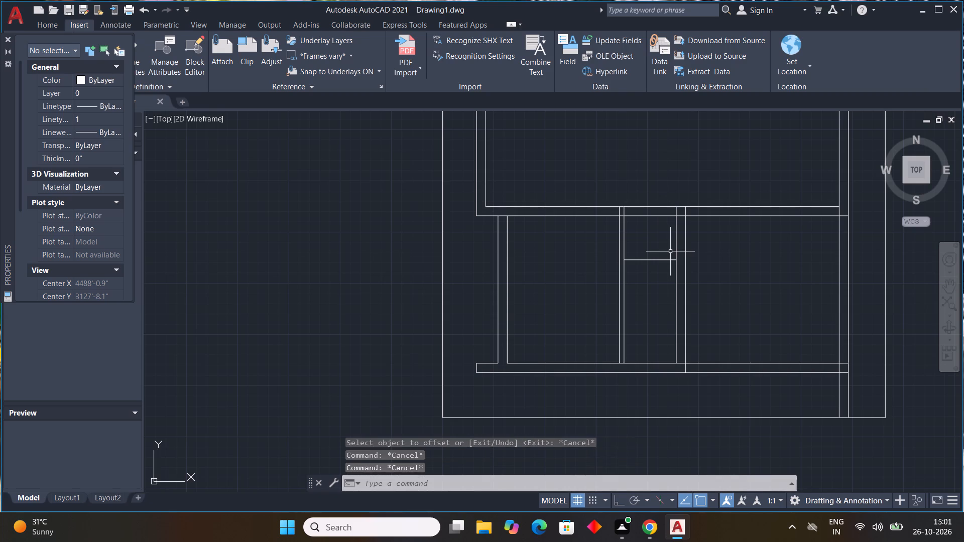
Offset the new horizontal line 4.5" down to form a cross partition.
{"action": "key", "text": "space"}
{"action": "key", "text": "4"}
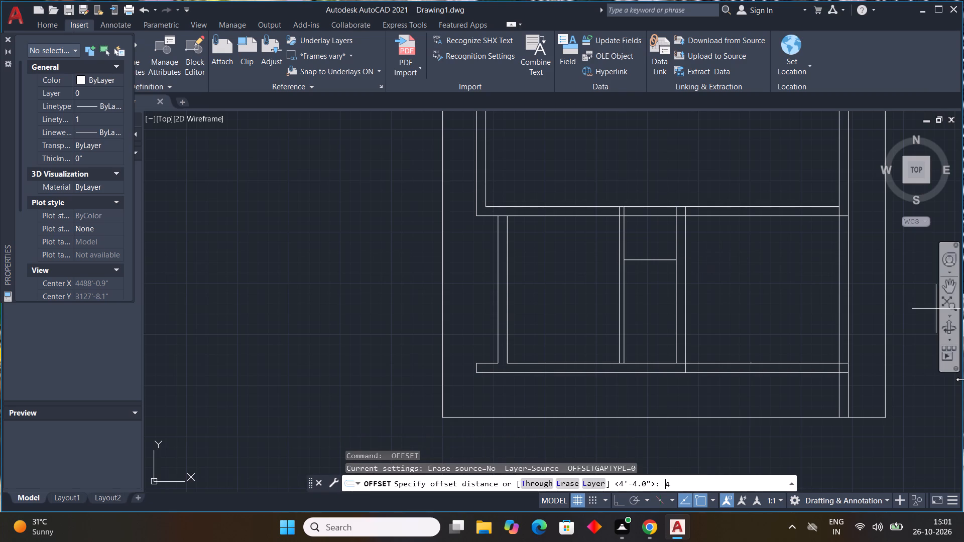
{"action": "type", "text": ".5\""}
{"action": "key", "text": "Return"}
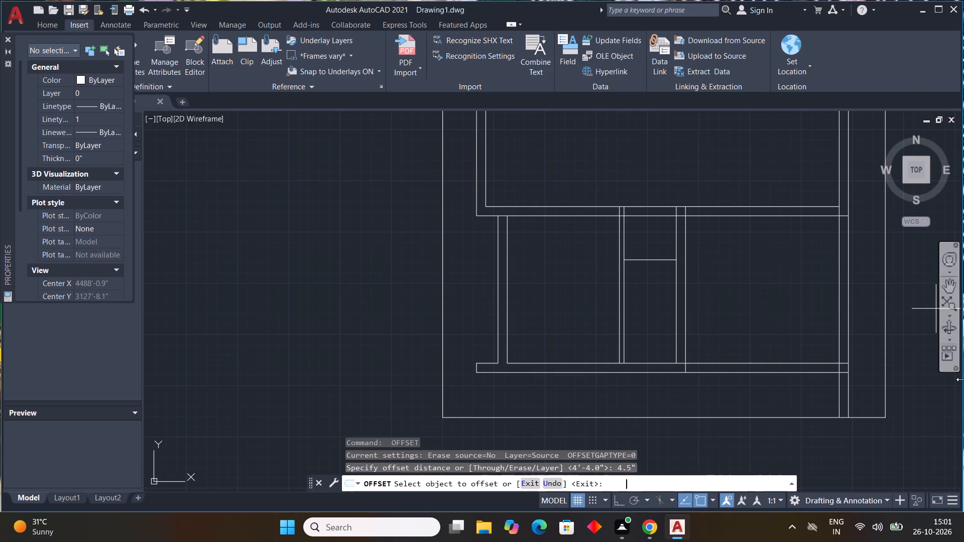
{"action": "left_click", "coordinate": [646, 258]}
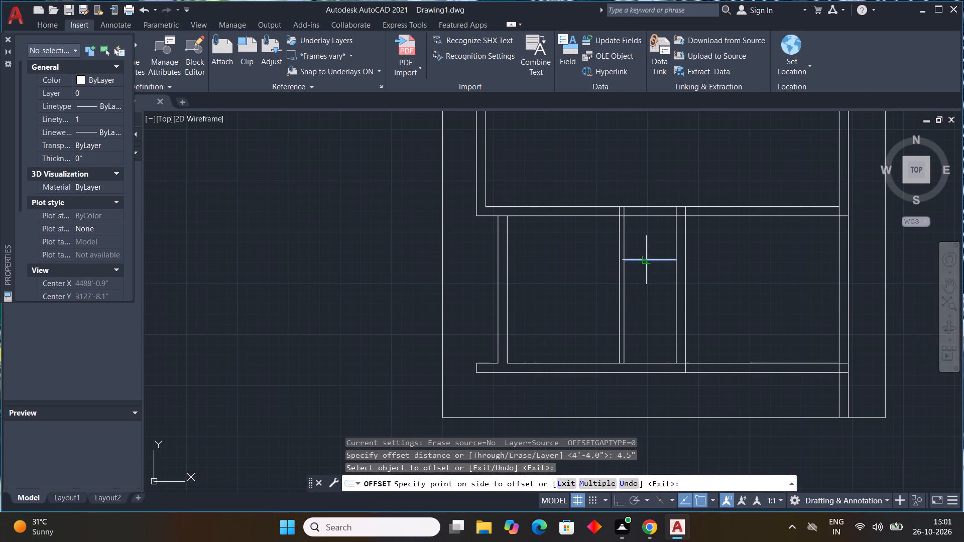
{"action": "left_click", "coordinate": [651, 272]}
{"action": "key", "text": "Escape"}
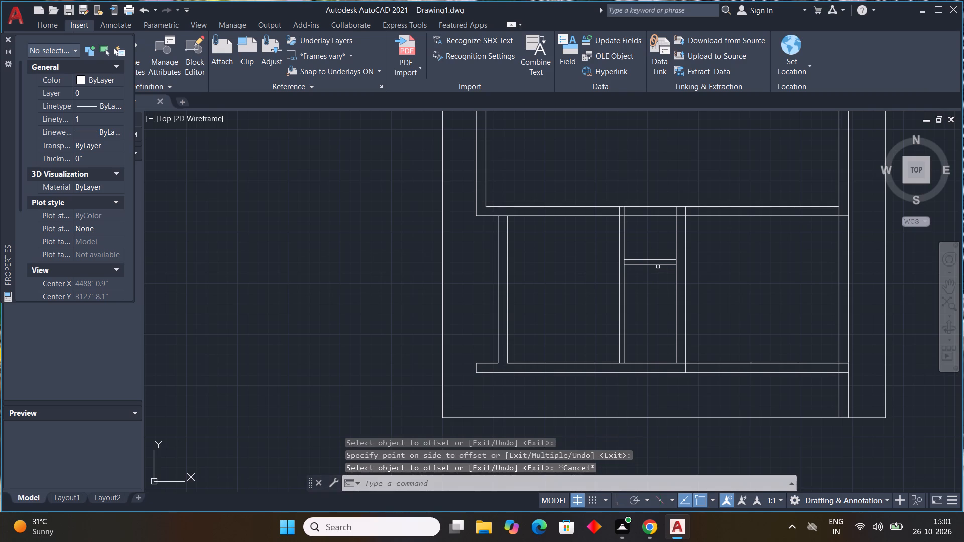
Stretch the cross partition's lower line to the vertical partition's outer line to close the corner.
{"action": "left_click", "coordinate": [639, 264]}
{"action": "scroll", "coordinate": [629, 266], "scroll_direction": "up", "scroll_amount": 2}
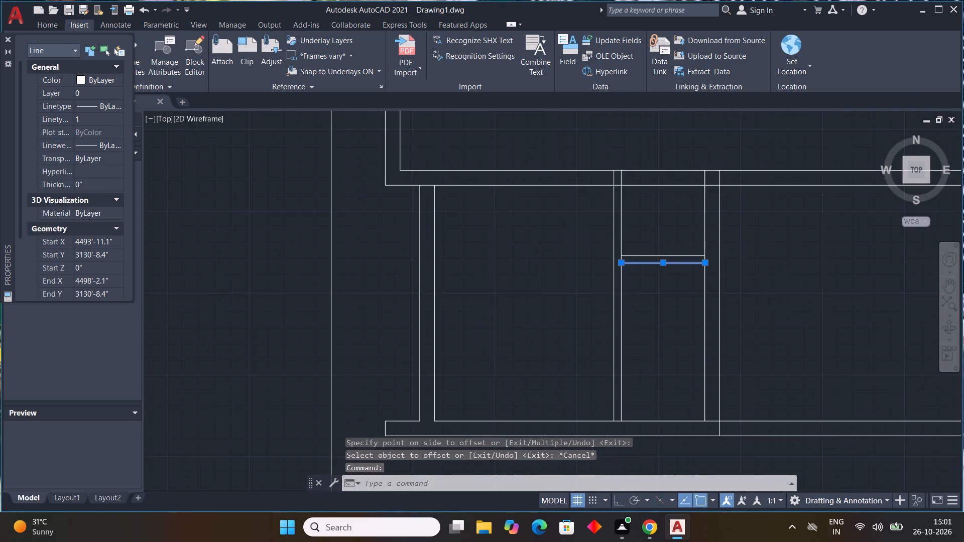
{"action": "left_click", "coordinate": [618, 261]}
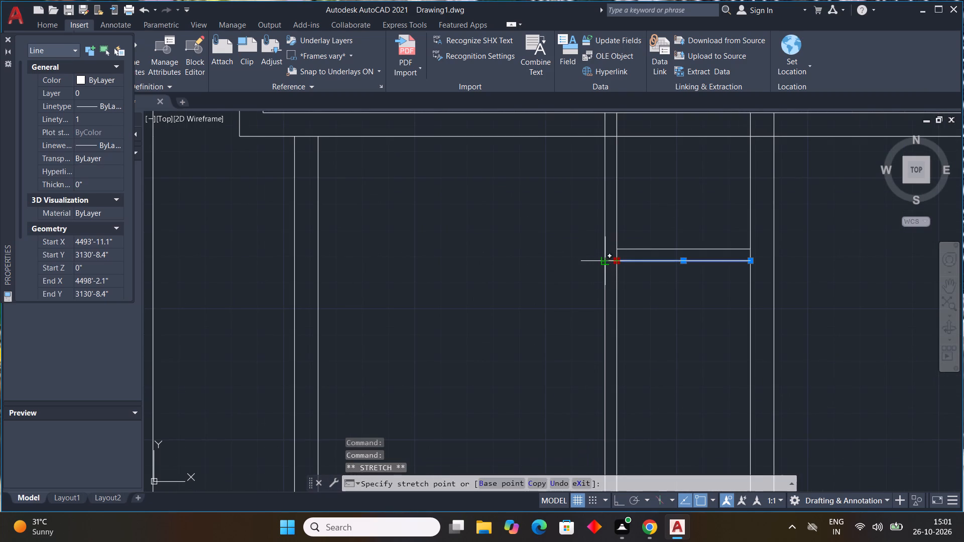
{"action": "left_click", "coordinate": [606, 263]}
{"action": "key", "text": "Escape"}
{"action": "scroll", "coordinate": [666, 261], "scroll_direction": "down", "scroll_amount": 1}
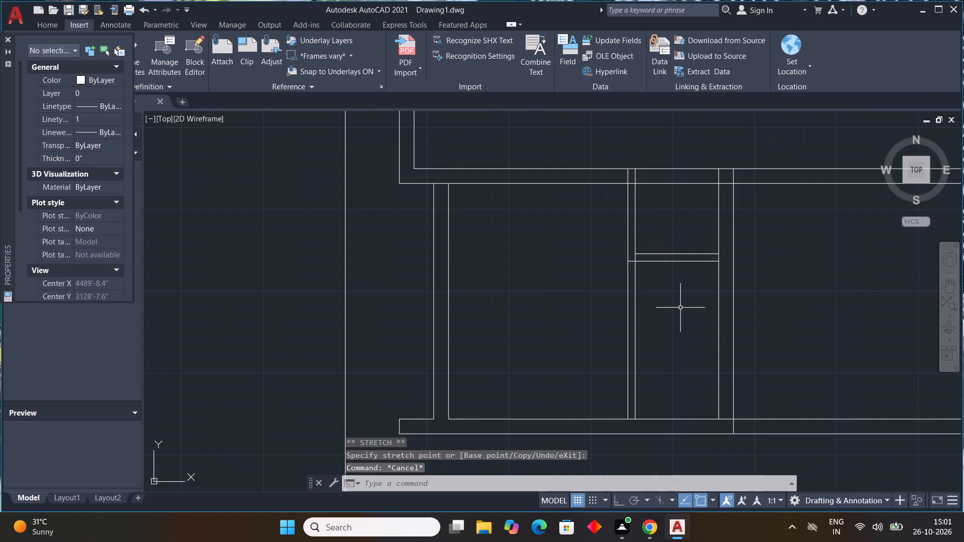
Trim the vertical partition's two lines below the cross partition and clear the corner where they meet.
{"action": "key", "text": "t"}
{"action": "type", "text": "r"}
{"action": "key", "text": "space"}
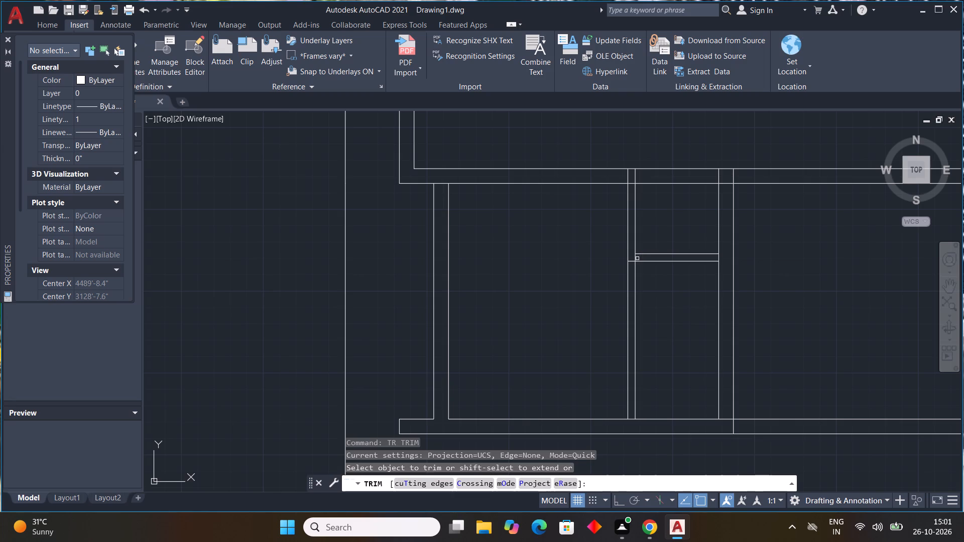
{"action": "left_click", "coordinate": [637, 258]}
{"action": "left_click_drag", "start_coordinate": [657, 300], "coordinate": [590, 313]}
Trim the main room's lower wall line across the small enclosure and through the walls on both its sides.
{"action": "left_click", "coordinate": [656, 185]}
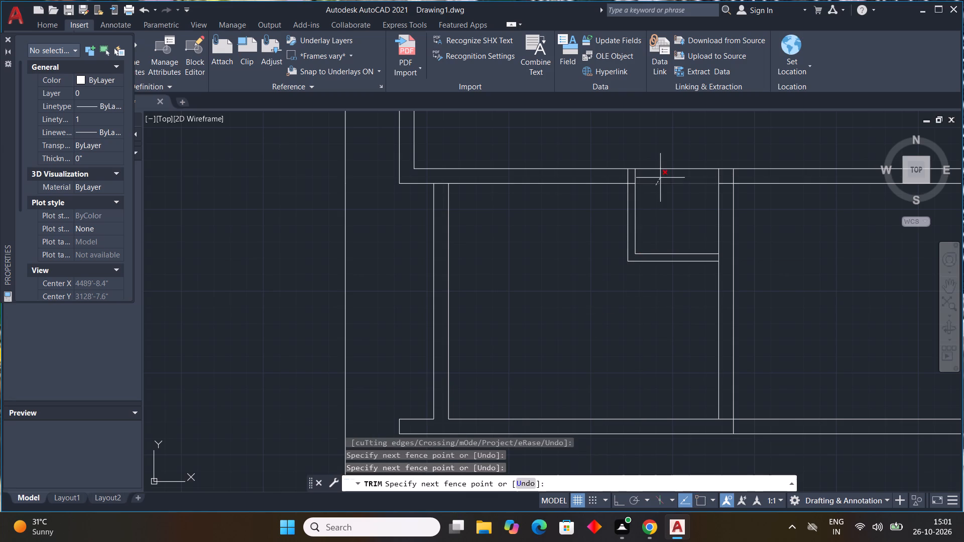
{"action": "left_click", "coordinate": [660, 178]}
{"action": "scroll", "coordinate": [627, 186], "scroll_direction": "up", "scroll_amount": 1}
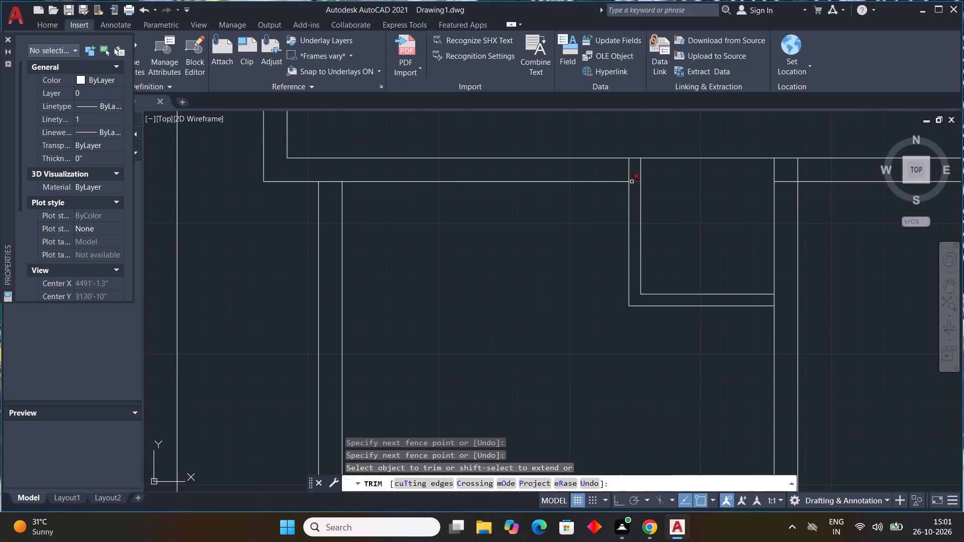
{"action": "left_click", "coordinate": [633, 182]}
{"action": "scroll", "coordinate": [694, 195], "scroll_direction": "down", "scroll_amount": 4}
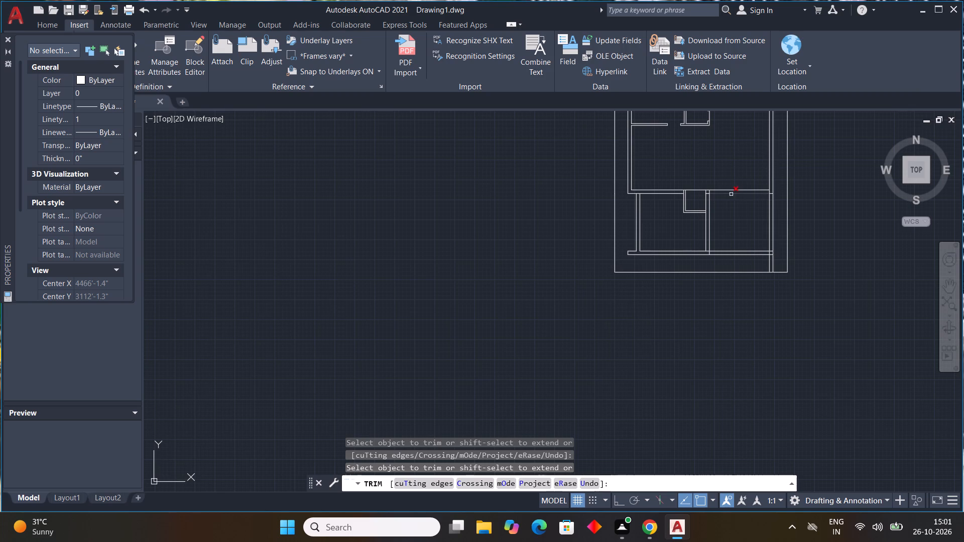
{"action": "scroll", "coordinate": [731, 194], "scroll_direction": "down", "scroll_amount": 2}
{"action": "scroll", "coordinate": [715, 193], "scroll_direction": "up", "scroll_amount": 4}
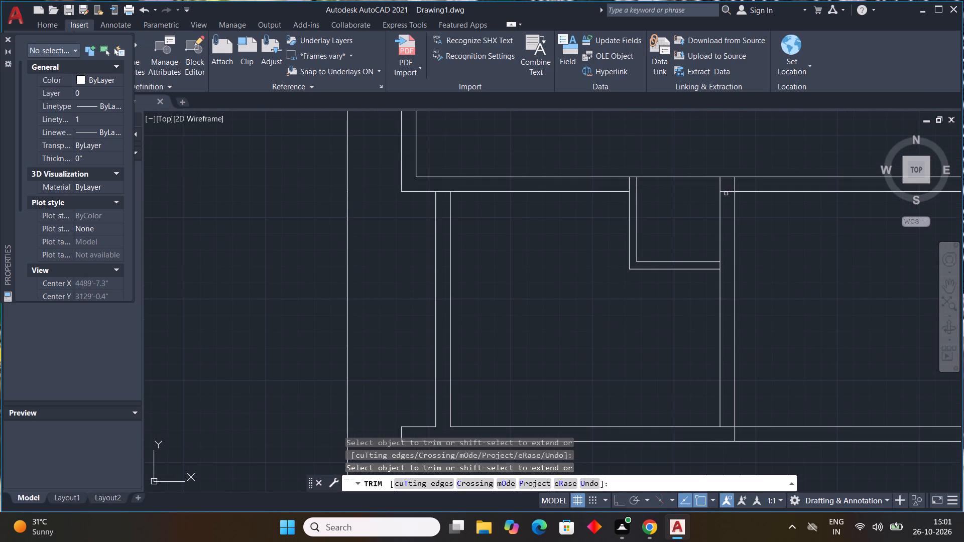
{"action": "left_click", "coordinate": [726, 192]}
Trim the building's right wall inner line where it crosses the main room's lower wall.
{"action": "scroll", "coordinate": [726, 238], "scroll_direction": "down", "scroll_amount": 1}
{"action": "scroll", "coordinate": [793, 347], "scroll_direction": "down", "scroll_amount": 2}
{"action": "middle_click_drag", "start_coordinate": [783, 311], "coordinate": [754, 289]}
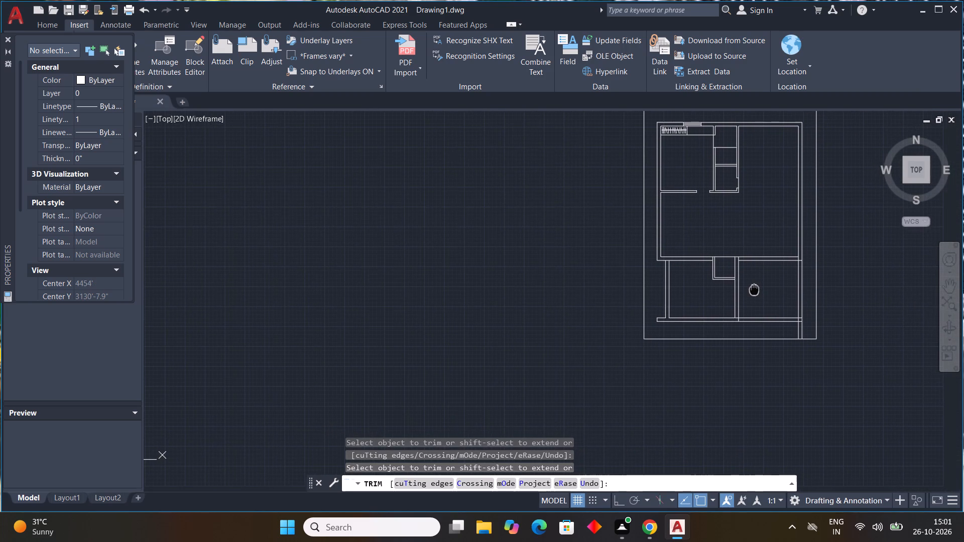
{"action": "middle_click_drag", "start_coordinate": [754, 289], "coordinate": [752, 289]}
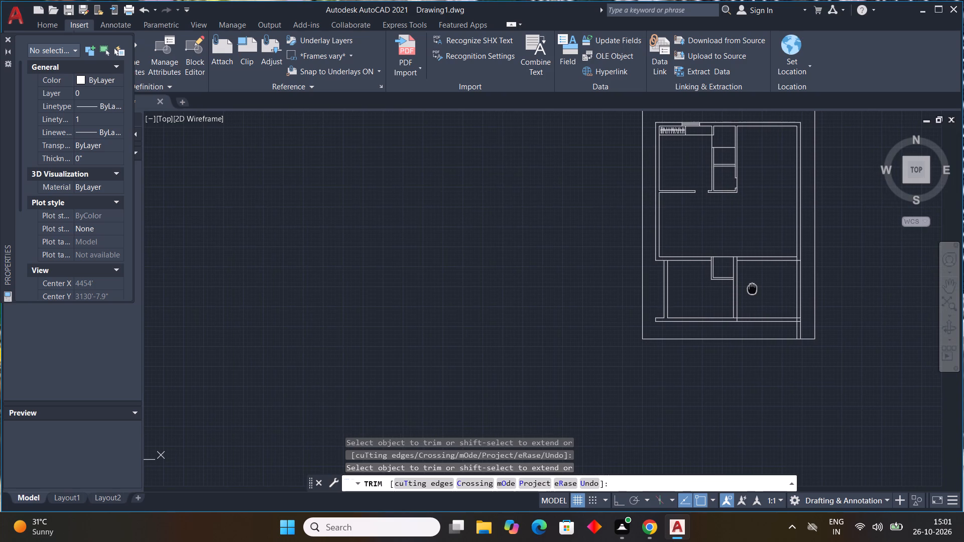
{"action": "middle_click_drag", "start_coordinate": [752, 289], "coordinate": [752, 289]}
{"action": "scroll", "coordinate": [802, 237], "scroll_direction": "up", "scroll_amount": 2}
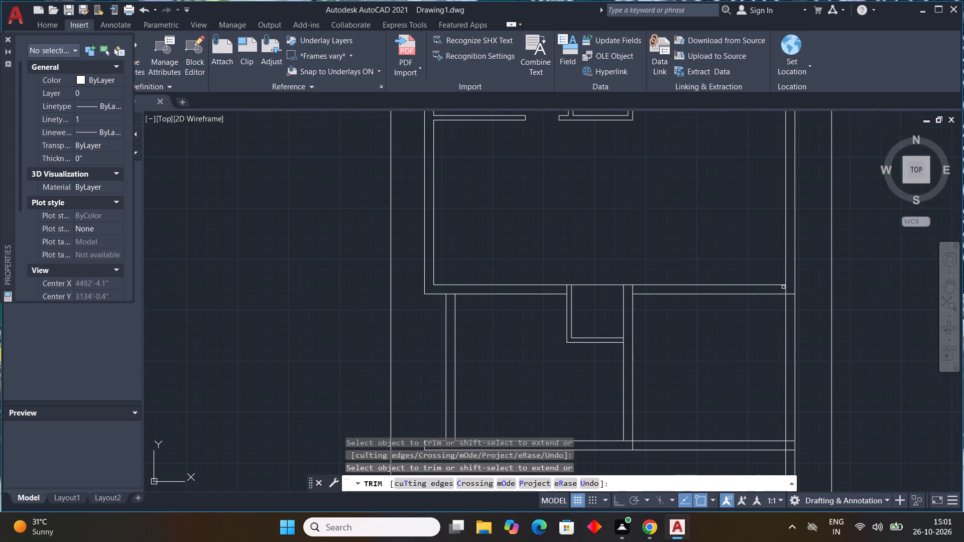
{"action": "left_click", "coordinate": [786, 289]}
Trim away the building's right wall below the main room and the bottom wall beyond the lower room's right wall.
{"action": "scroll", "coordinate": [775, 338], "scroll_direction": "down", "scroll_amount": 2}
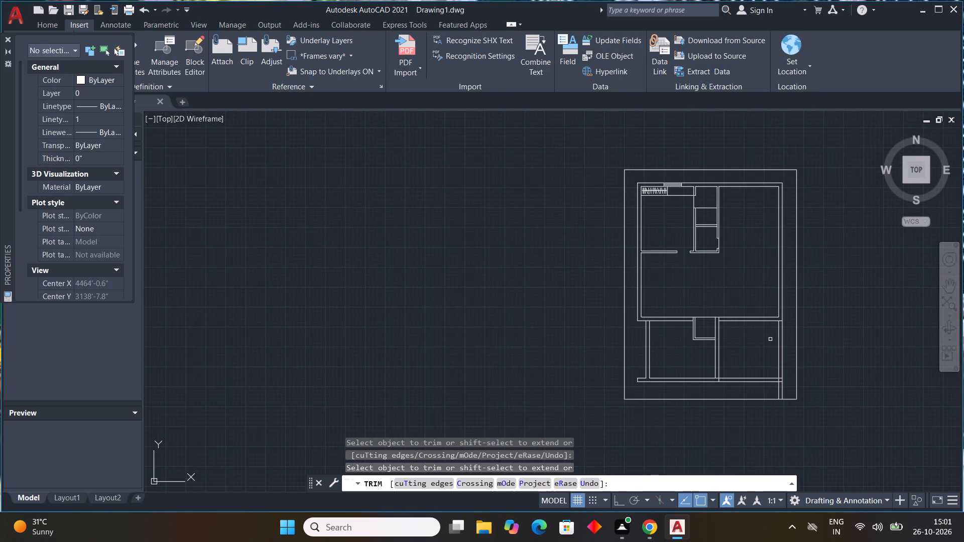
{"action": "middle_click_drag", "start_coordinate": [767, 337], "coordinate": [757, 314]}
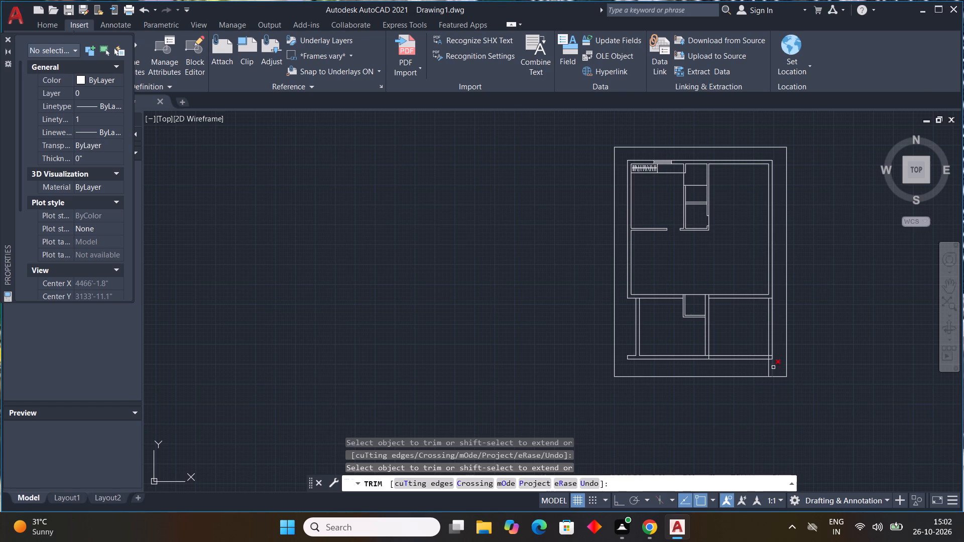
{"action": "scroll", "coordinate": [780, 374], "scroll_direction": "up", "scroll_amount": 1}
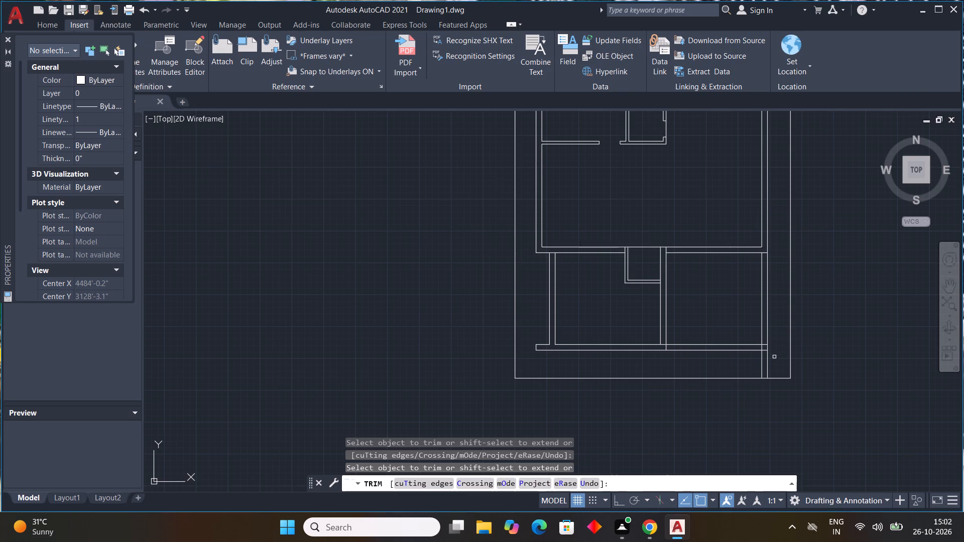
{"action": "left_click_drag", "start_coordinate": [775, 355], "coordinate": [761, 365]}
{"action": "left_click_drag", "start_coordinate": [776, 315], "coordinate": [751, 335]}
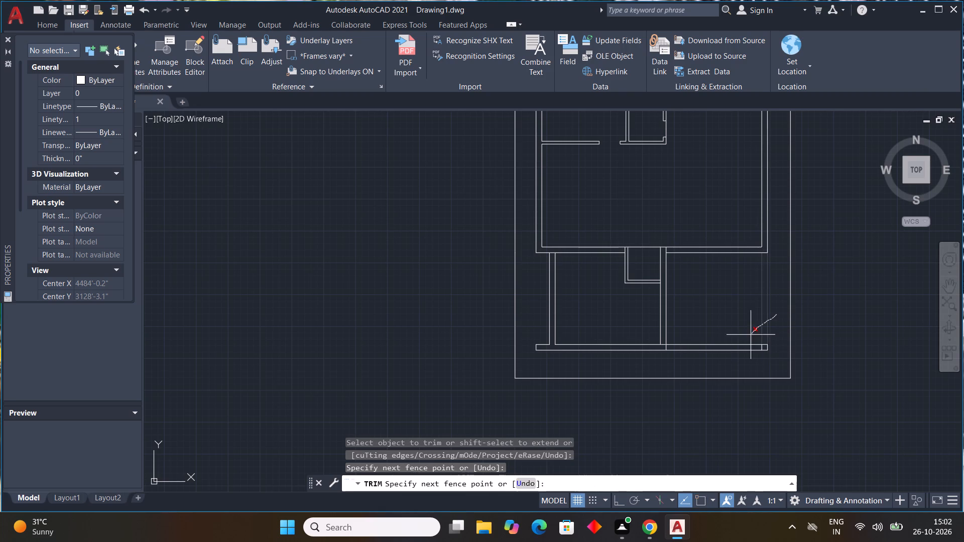
{"action": "left_click_drag", "start_coordinate": [751, 335], "coordinate": [731, 355]}
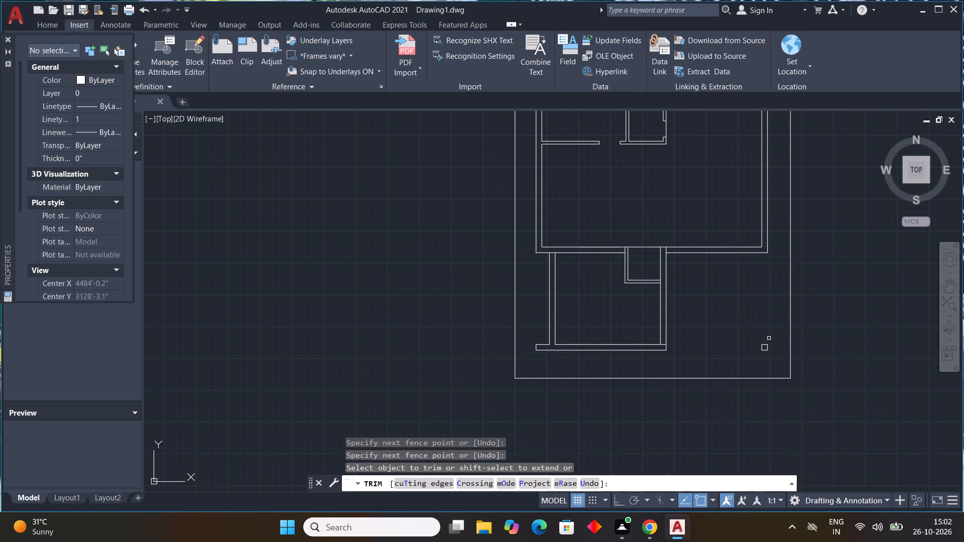
{"action": "left_click_drag", "start_coordinate": [769, 338], "coordinate": [759, 358]}
{"action": "left_click", "coordinate": [758, 345]}
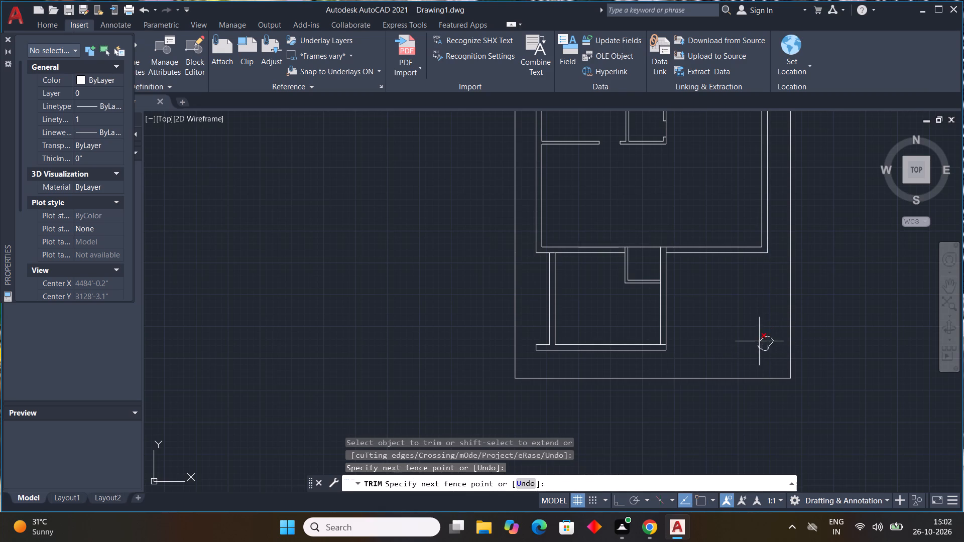
Trim the leftover lines at the lower room's upper-right, upper-left and lower-right wall junctions.
{"action": "scroll", "coordinate": [661, 245], "scroll_direction": "up", "scroll_amount": 3}
{"action": "left_click", "coordinate": [681, 258]}
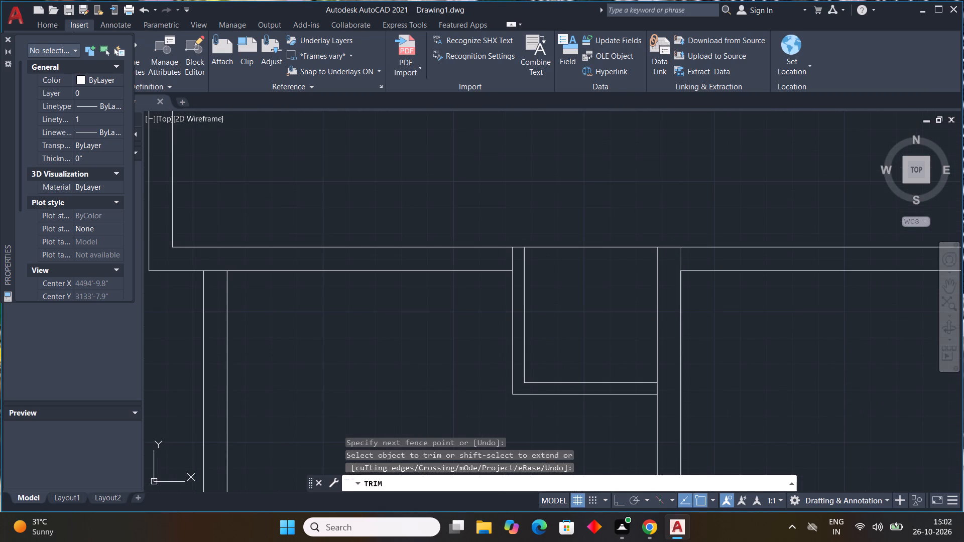
{"action": "scroll", "coordinate": [690, 280], "scroll_direction": "down", "scroll_amount": 4}
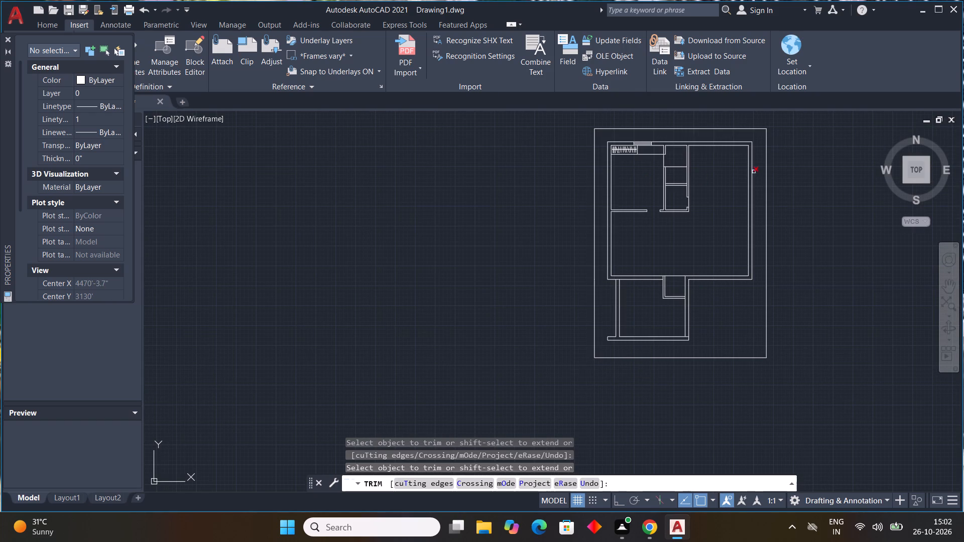
{"action": "scroll", "coordinate": [700, 223], "scroll_direction": "down", "scroll_amount": 1}
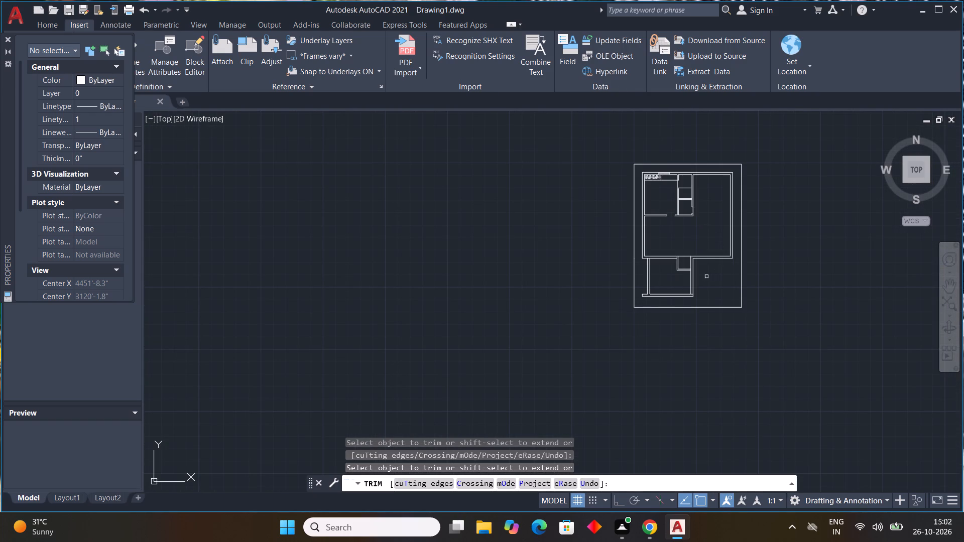
{"action": "scroll", "coordinate": [653, 265], "scroll_direction": "up", "scroll_amount": 2}
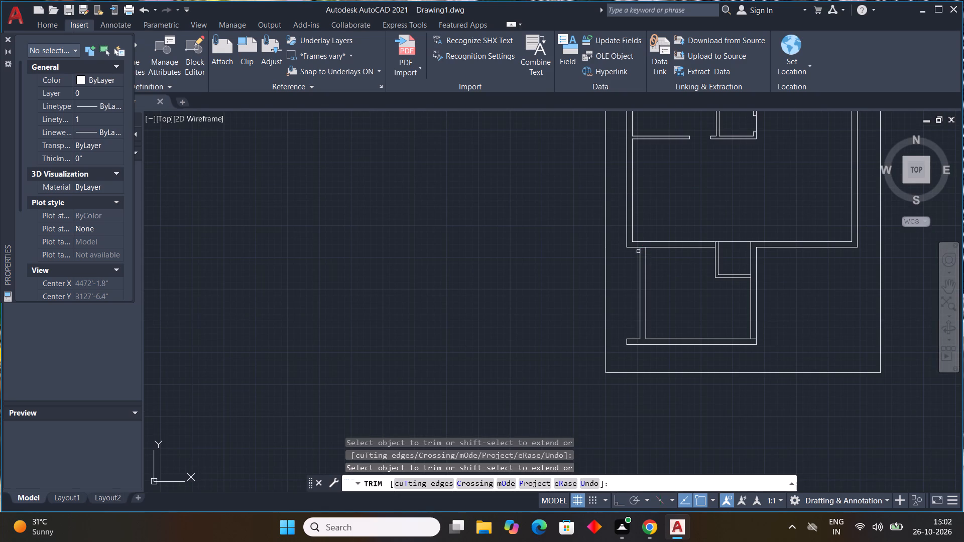
{"action": "scroll", "coordinate": [638, 251], "scroll_direction": "up", "scroll_amount": 2}
{"action": "left_click", "coordinate": [649, 241]}
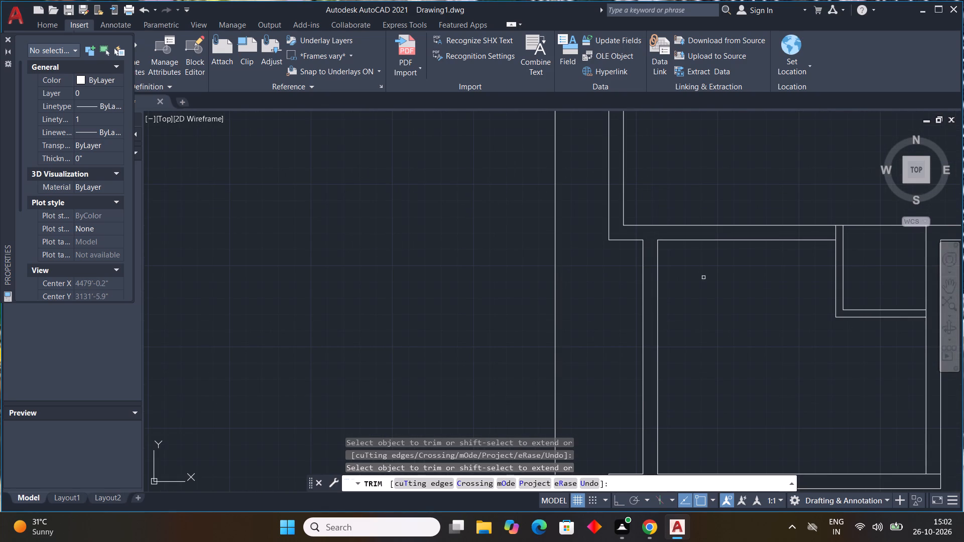
{"action": "scroll", "coordinate": [703, 278], "scroll_direction": "down", "scroll_amount": 2}
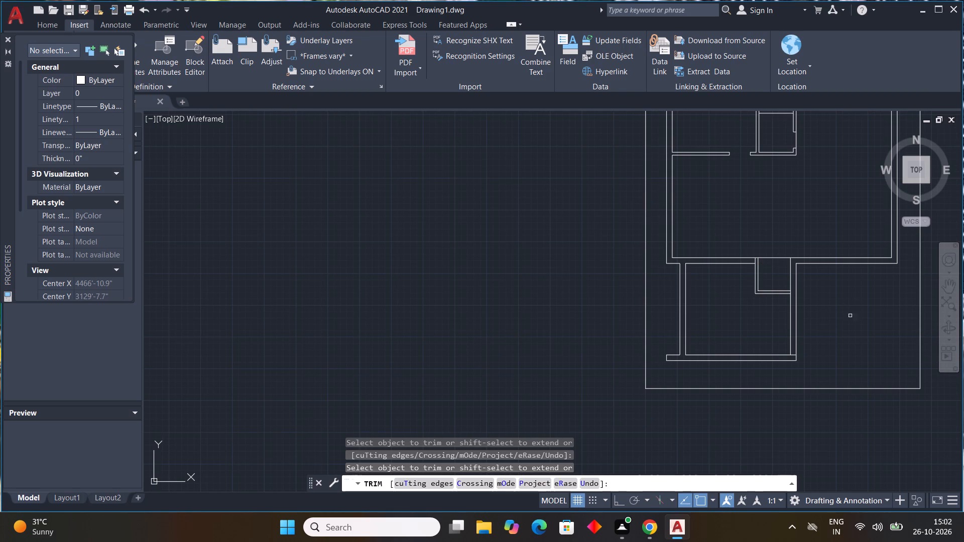
{"action": "scroll", "coordinate": [768, 342], "scroll_direction": "up", "scroll_amount": 3}
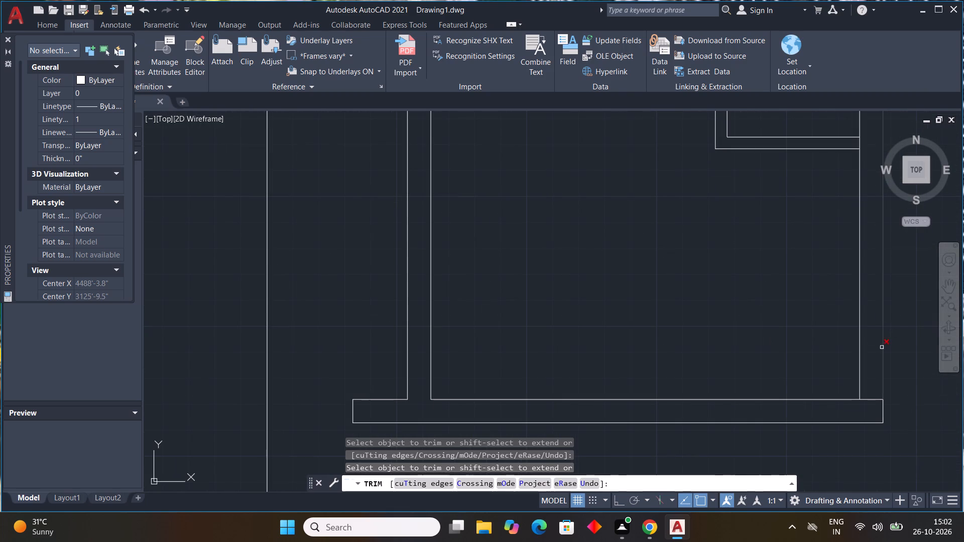
{"action": "left_click", "coordinate": [874, 398]}
{"action": "key", "text": "Escape"}
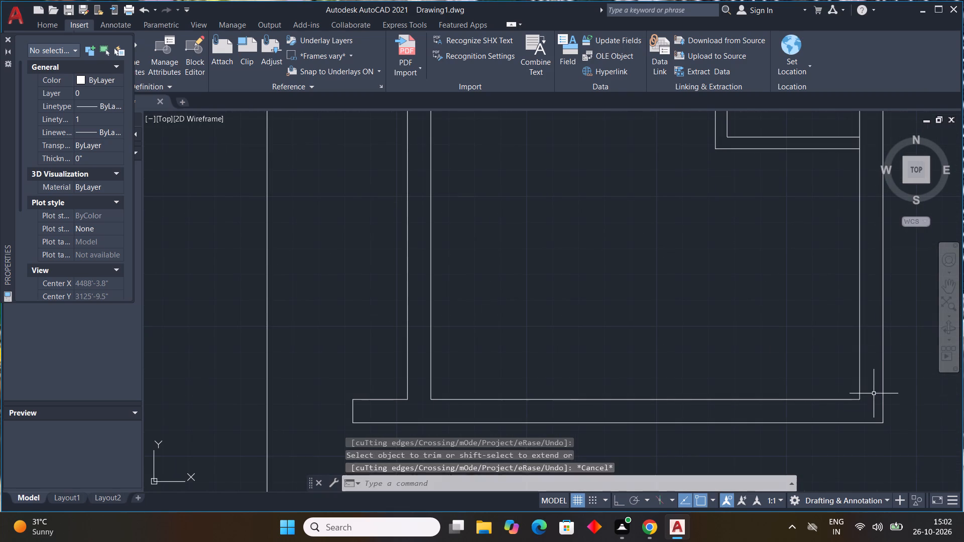
{"action": "key", "text": "Escape"}
{"action": "key", "text": "Escape"}
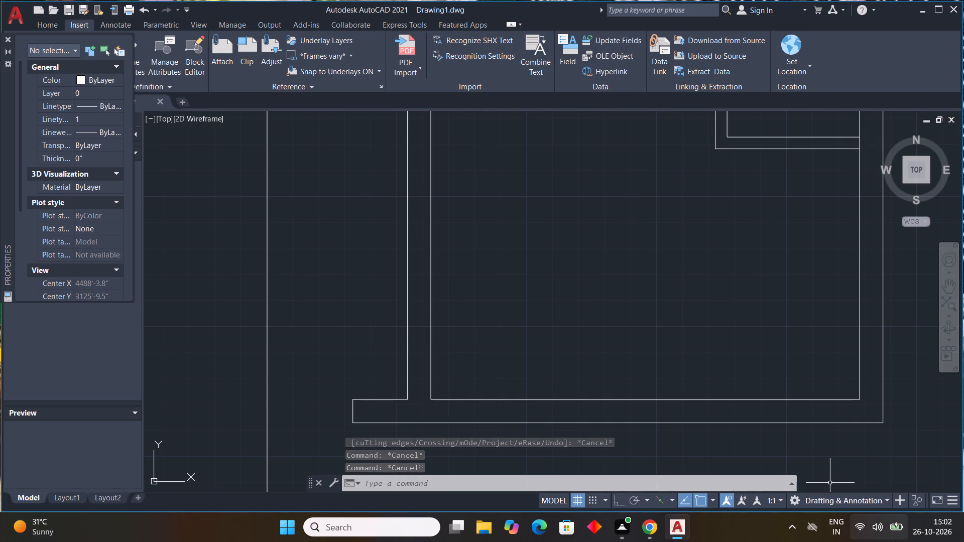
Draw a short line across the thickness of the main room's lower wall, near its right-hand corner.
{"action": "scroll", "coordinate": [855, 307], "scroll_direction": "down", "scroll_amount": 3}
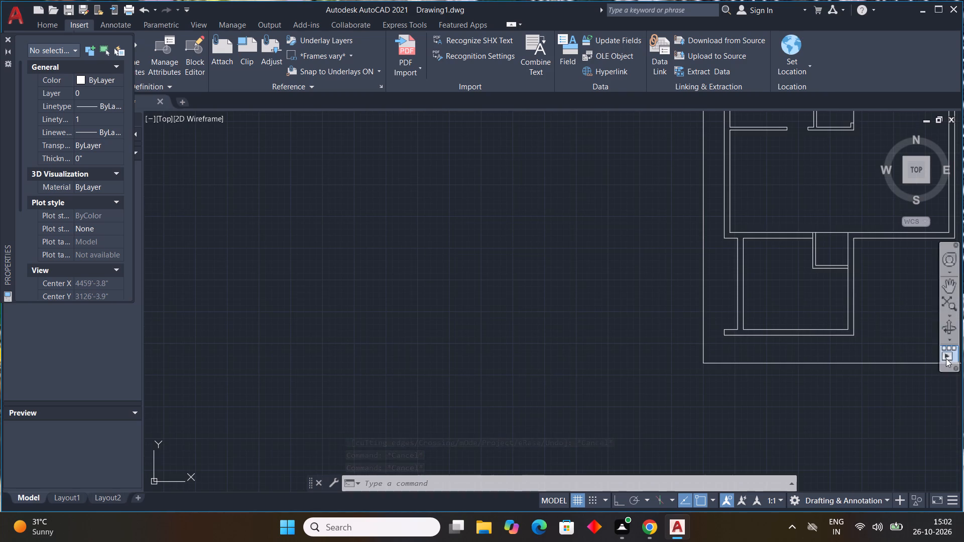
{"action": "middle_click_drag", "start_coordinate": [883, 329], "coordinate": [721, 345]}
{"action": "scroll", "coordinate": [722, 346], "scroll_direction": "up", "scroll_amount": 1}
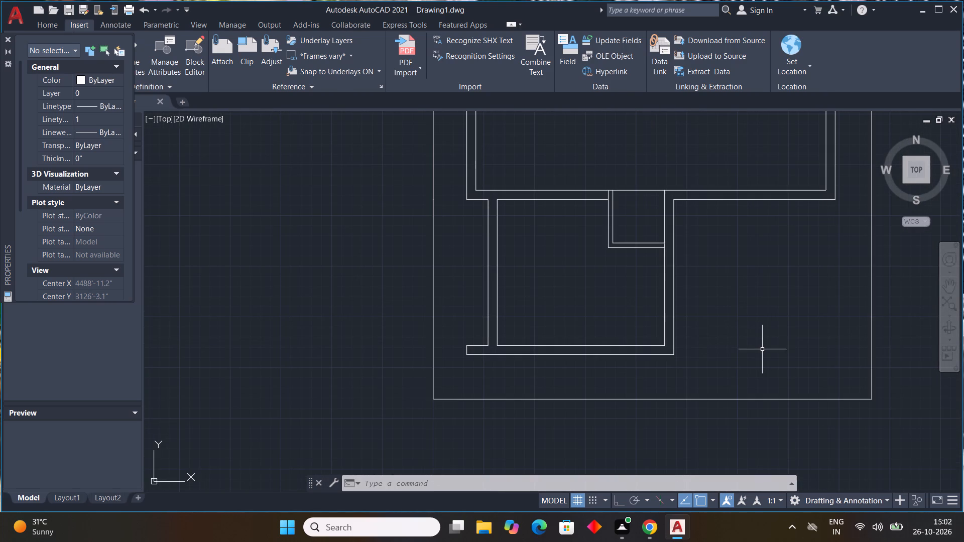
{"action": "key", "text": "Escape"}
{"action": "key", "text": "Escape"}
{"action": "key", "text": "Escape"}
{"action": "key", "text": "Escape"}
{"action": "middle_click_drag", "start_coordinate": [835, 279], "coordinate": [684, 385]}
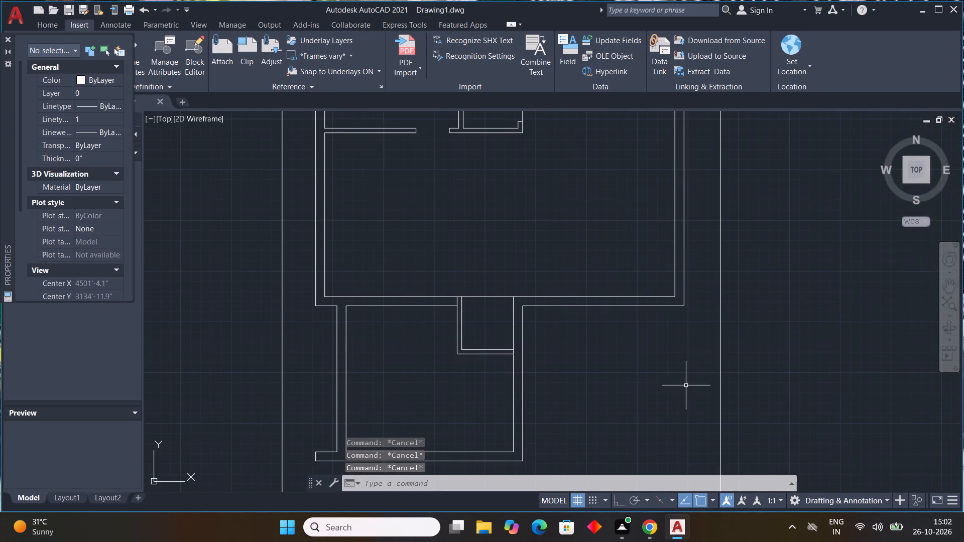
{"action": "middle_click_drag", "start_coordinate": [695, 383], "coordinate": [685, 412]}
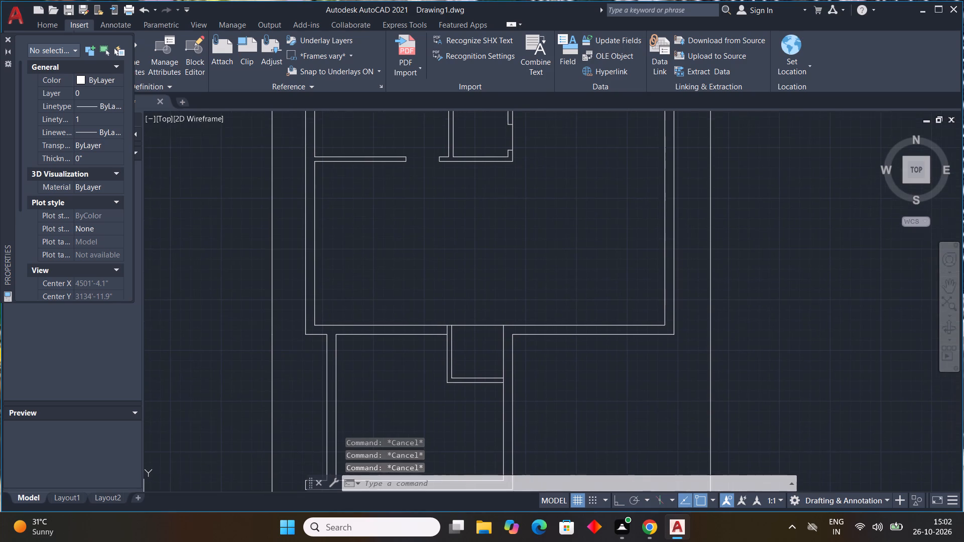
{"action": "middle_click_drag", "start_coordinate": [685, 412], "coordinate": [683, 411]}
{"action": "type", "text": "l"}
{"action": "key", "text": "space"}
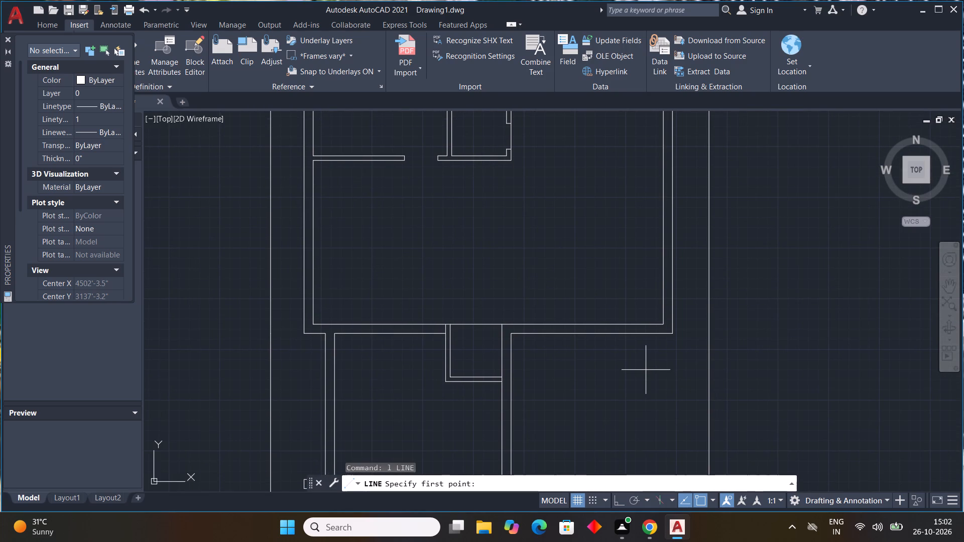
{"action": "scroll", "coordinate": [609, 302], "scroll_direction": "down", "scroll_amount": 1}
{"action": "scroll", "coordinate": [631, 318], "scroll_direction": "up", "scroll_amount": 1}
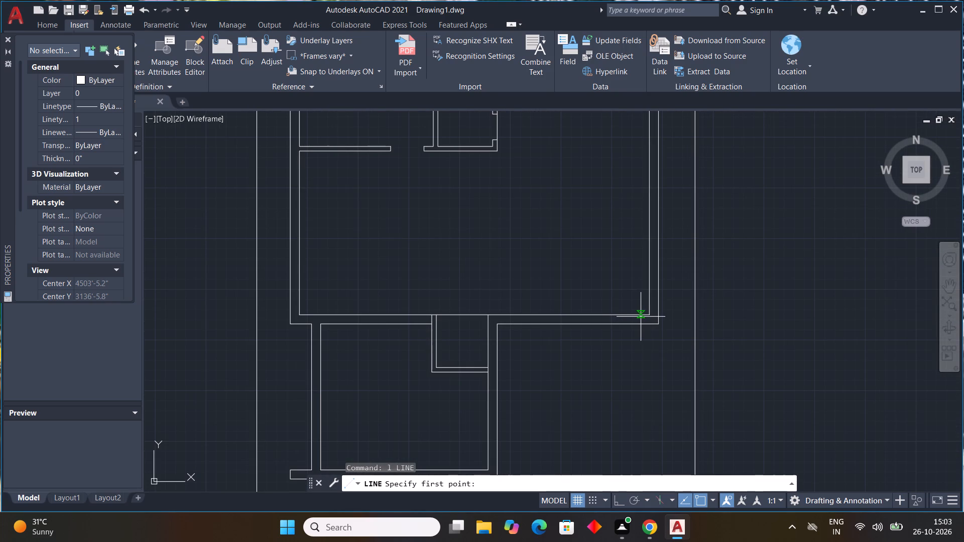
{"action": "left_click", "coordinate": [641, 316]}
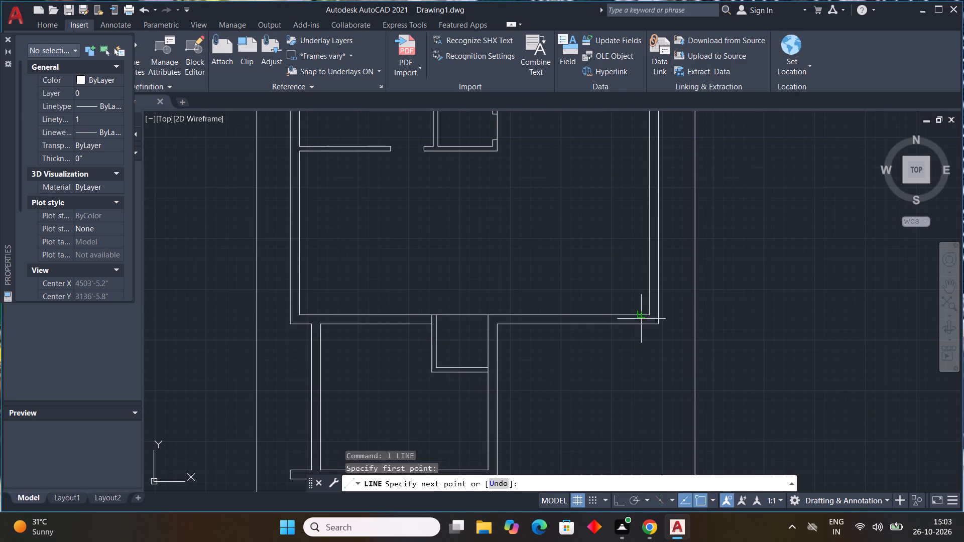
{"action": "left_click", "coordinate": [640, 328]}
{"action": "key", "text": "Escape"}
Draw a second short line across the main room's lower wall, left of the existing one near the right-hand corner.
{"action": "key", "text": "space"}
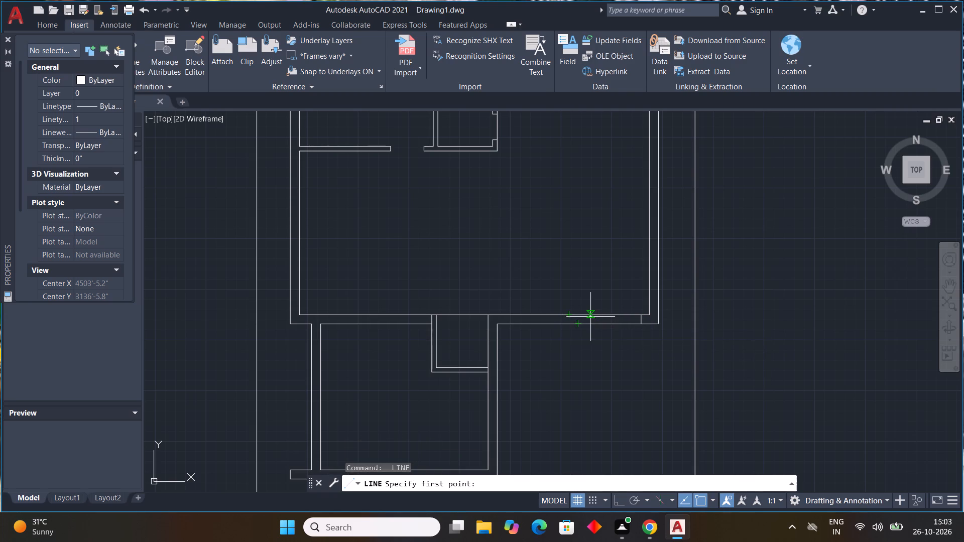
{"action": "left_click", "coordinate": [590, 316]}
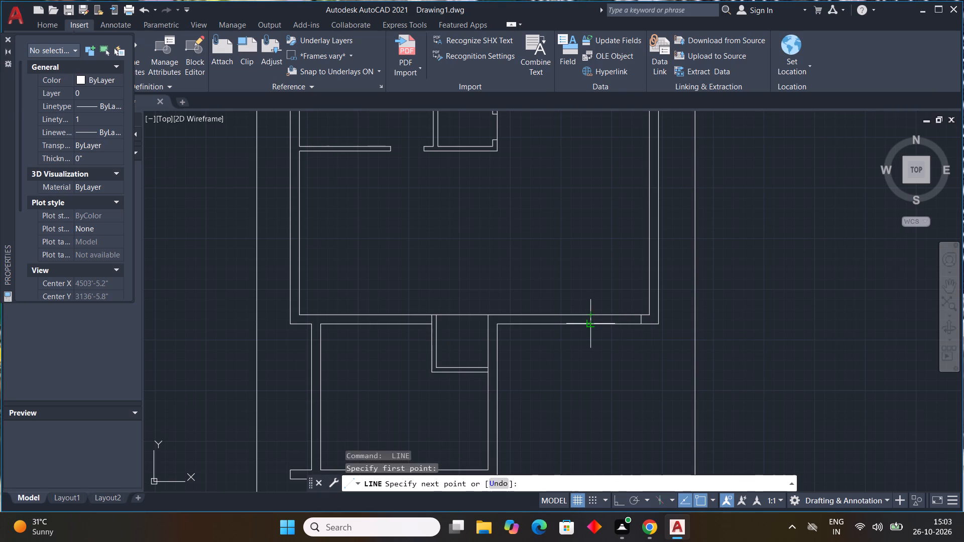
{"action": "left_click", "coordinate": [589, 327]}
{"action": "key", "text": "Escape"}
Draw a shallow three-sided box under the main room's lower wall, from left of the two short lines to the building's outer right corner.
{"action": "key", "text": "space"}
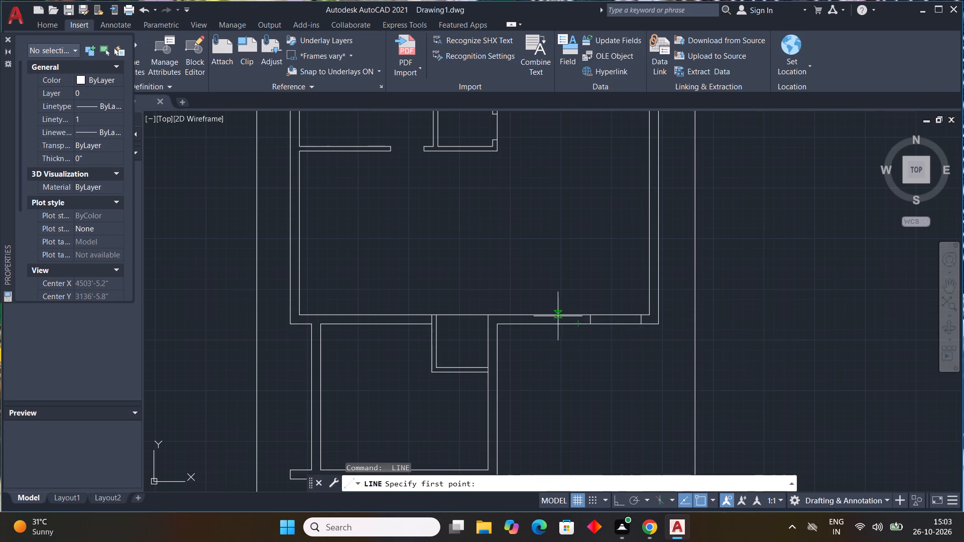
{"action": "left_click_drag", "start_coordinate": [578, 326], "coordinate": [579, 332]}
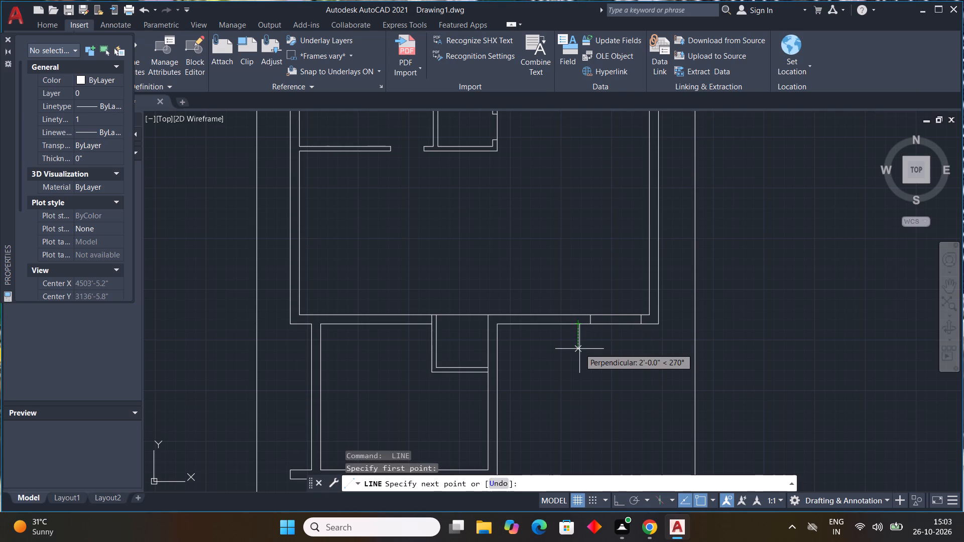
{"action": "left_click", "coordinate": [580, 341]}
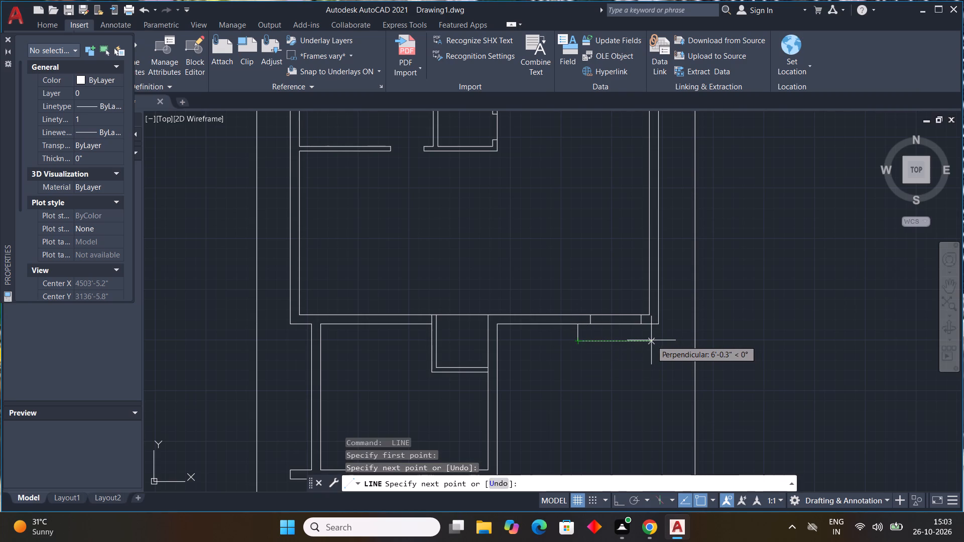
{"action": "left_click", "coordinate": [659, 339]}
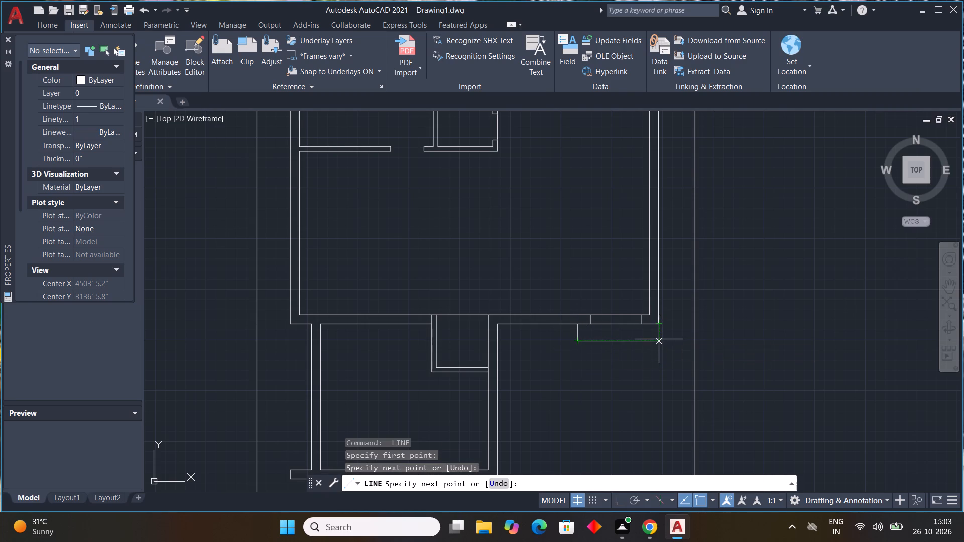
{"action": "left_click", "coordinate": [659, 326]}
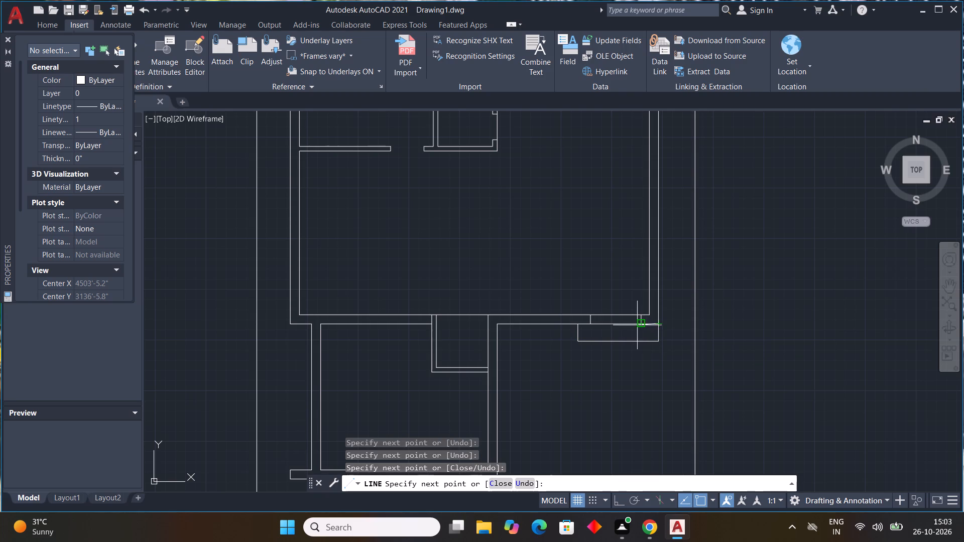
{"action": "key", "text": "Escape"}
Draw two diagonals in the shallow box, from its lower right corner to the wall line midway, then down to its lower left corner.
{"action": "key", "text": "l"}
{"action": "key", "text": "space"}
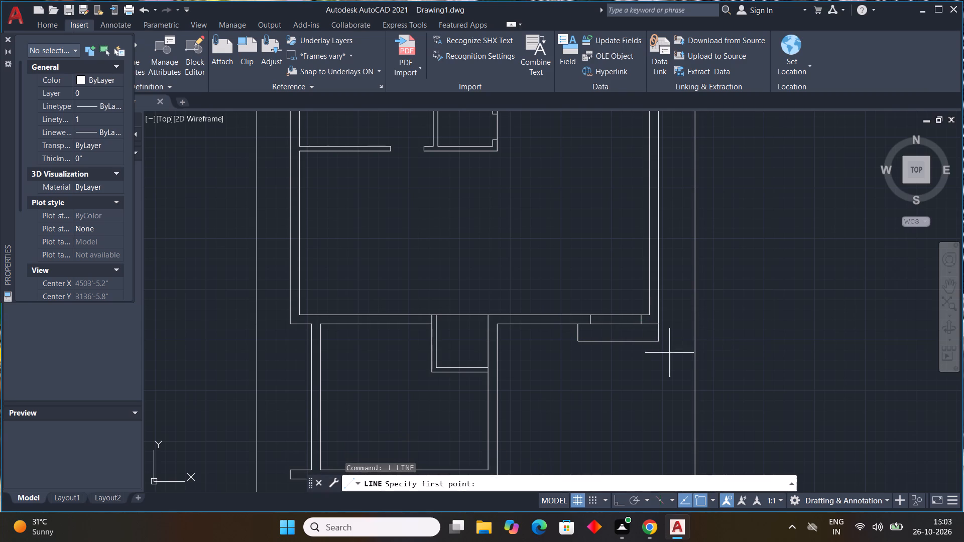
{"action": "left_click_drag", "start_coordinate": [660, 343], "coordinate": [653, 338]}
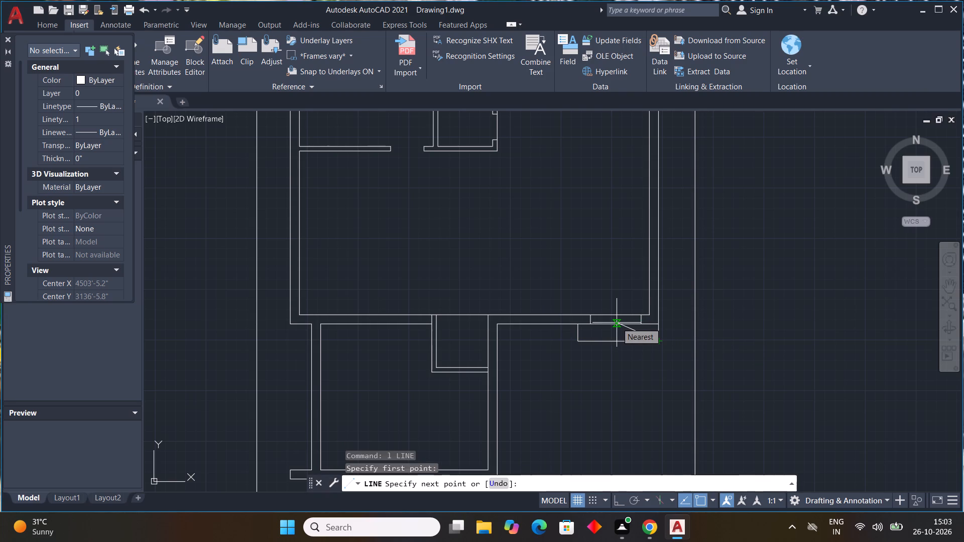
{"action": "scroll", "coordinate": [617, 323], "scroll_direction": "up", "scroll_amount": 1}
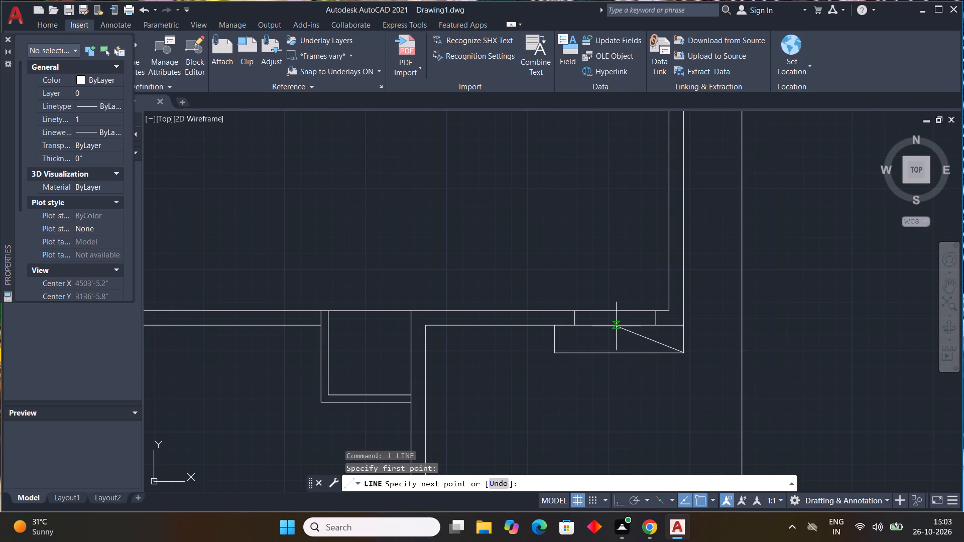
{"action": "left_click", "coordinate": [616, 326]}
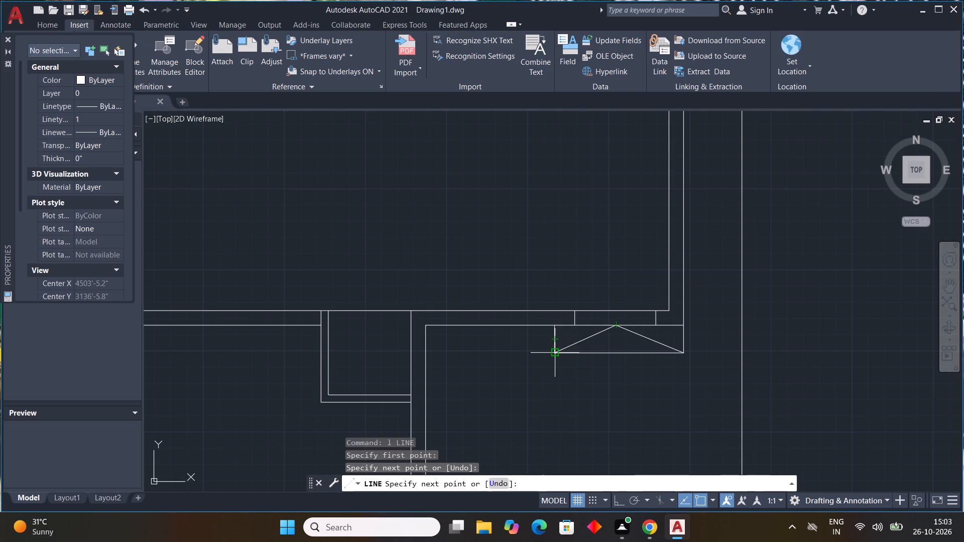
{"action": "left_click", "coordinate": [555, 353]}
{"action": "key", "text": "Escape"}
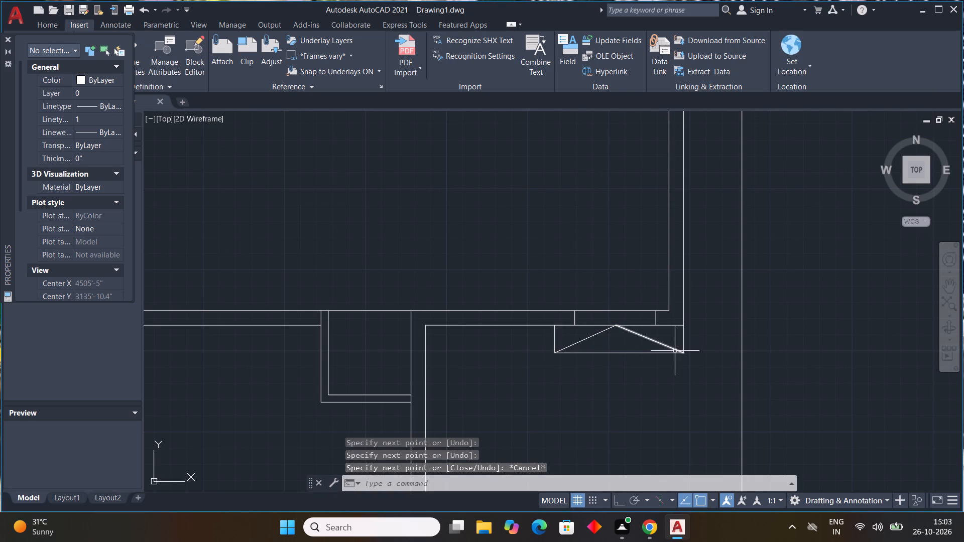
Trim the inner line of the main room's lower wall between the two short lines above the shallow box.
{"action": "scroll", "coordinate": [673, 351], "scroll_direction": "down", "scroll_amount": 3}
{"action": "middle_click_drag", "start_coordinate": [666, 387], "coordinate": [551, 373]}
{"action": "scroll", "coordinate": [547, 340], "scroll_direction": "up", "scroll_amount": 3}
{"action": "type", "text": "tr"}
{"action": "key", "text": "space"}
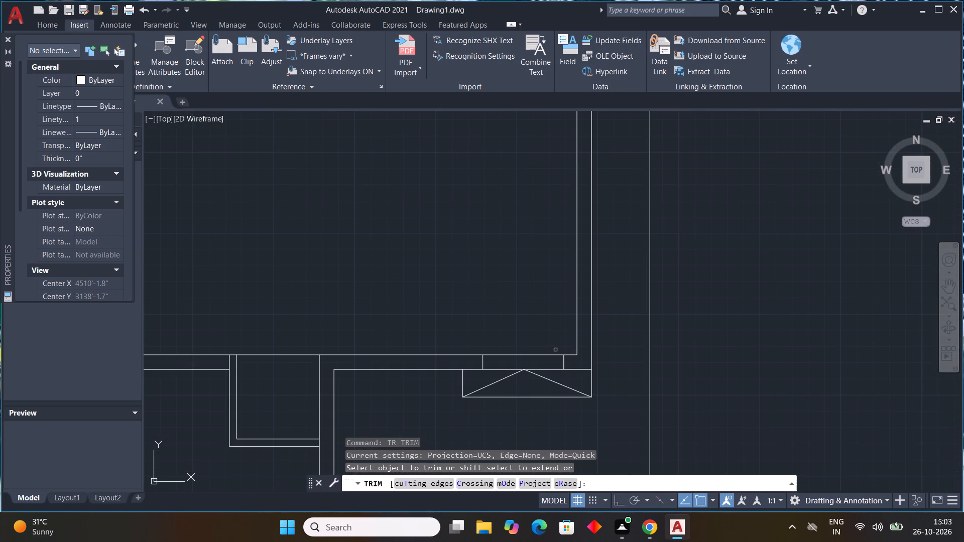
{"action": "left_click", "coordinate": [545, 355]}
{"action": "scroll", "coordinate": [612, 358], "scroll_direction": "down", "scroll_amount": 2}
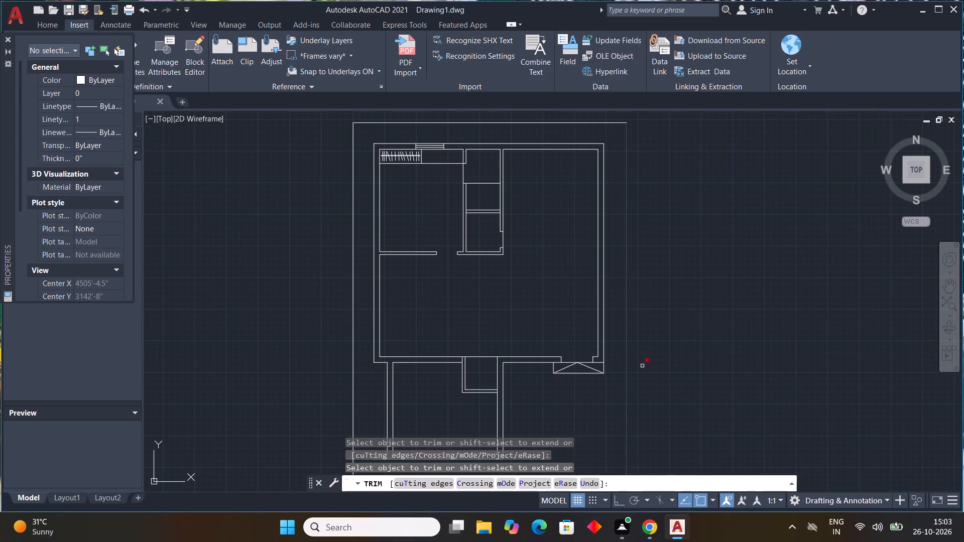
{"action": "key", "text": "Escape"}
{"action": "key", "text": "Escape"}
{"action": "key", "text": "Escape"}
{"action": "key", "text": "Escape"}
{"action": "key", "text": "Escape"}
{"action": "key", "text": "Escape"}
{"action": "key", "text": "Escape"}
{"action": "key", "text": "Escape"}
{"action": "key", "text": "Escape"}
{"action": "key", "text": "Escape"}
{"action": "key", "text": "Escape"}
{"action": "key", "text": "Escape"}
{"action": "key", "text": "Escape"}
{"action": "key", "text": "Escape"}
{"action": "key", "text": "Escape"}
{"action": "key", "text": "Escape"}
{"action": "key", "text": "Escape"}
{"action": "key", "text": "Escape"}
{"action": "key", "text": "Escape"}
{"action": "key", "text": "Escape"}
{"action": "key", "text": "Escape"}
{"action": "key", "text": "Escape"}
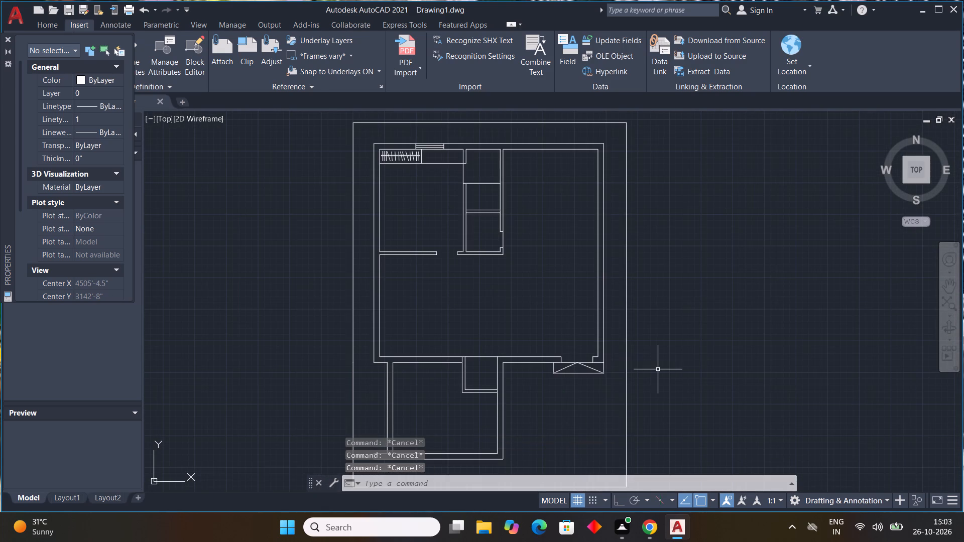
With ortho on, start an outline at the outer right wall near its lower corner, going about 1'-3" right and 14'4" down.
{"action": "scroll", "coordinate": [604, 360], "scroll_direction": "up", "scroll_amount": 2}
{"action": "middle_click_drag", "start_coordinate": [620, 371], "coordinate": [619, 370]}
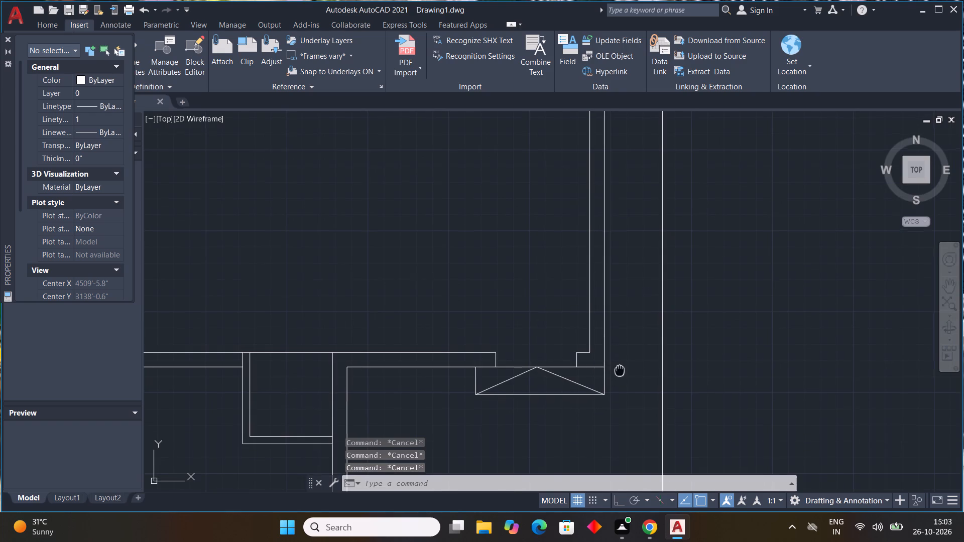
{"action": "middle_click_drag", "start_coordinate": [619, 370], "coordinate": [520, 371]}
{"action": "type", "text": "l"}
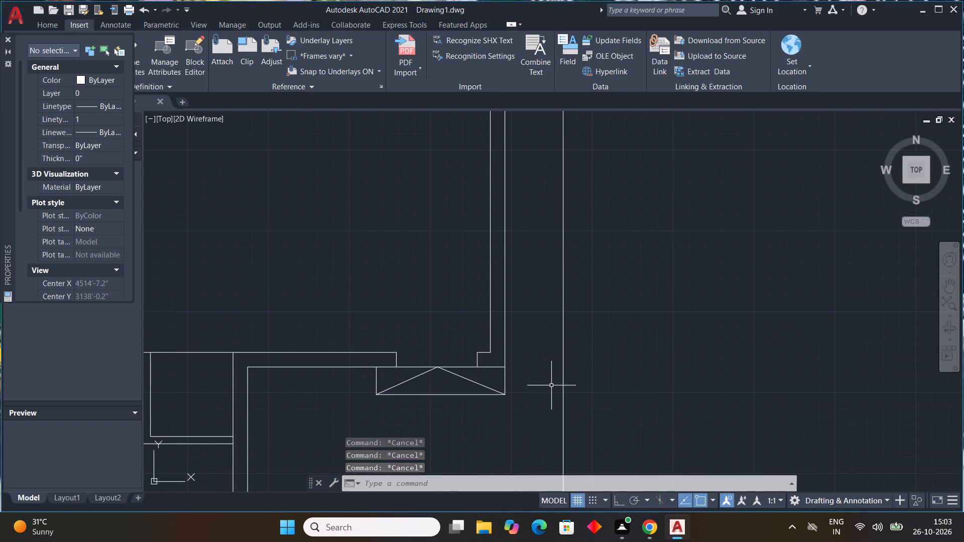
{"action": "key", "text": "space"}
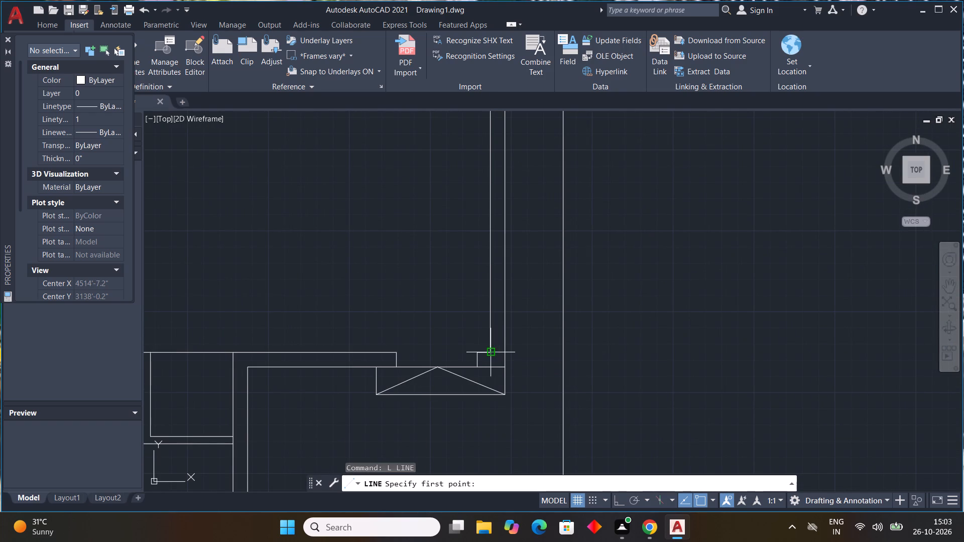
{"action": "left_click", "coordinate": [509, 354]}
{"action": "scroll", "coordinate": [530, 354], "scroll_direction": "up", "scroll_amount": 1}
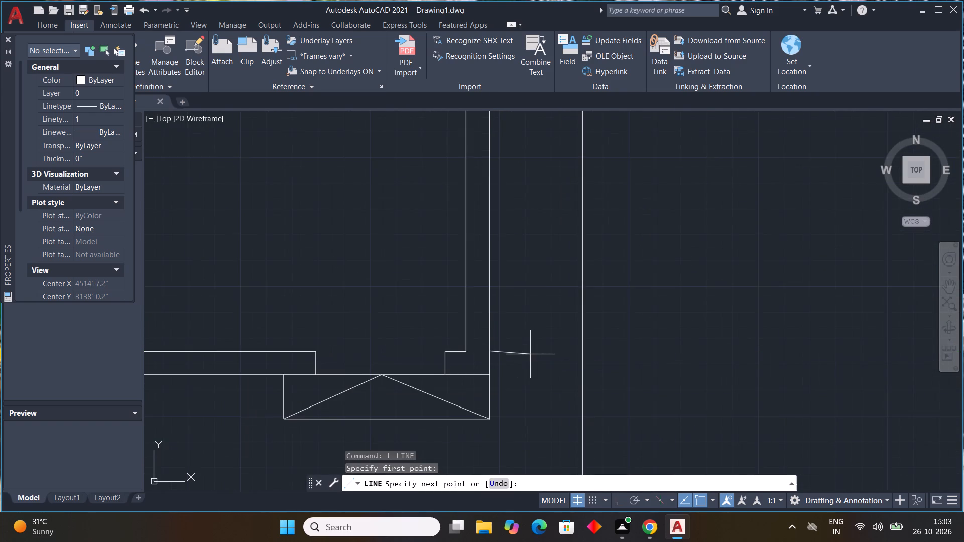
{"action": "middle_click_drag", "start_coordinate": [530, 354], "coordinate": [549, 322]}
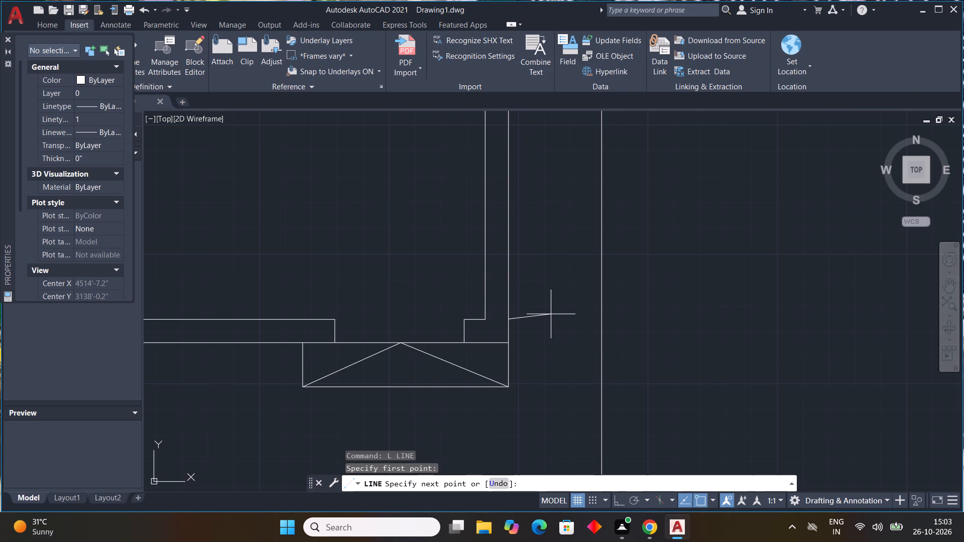
{"action": "key", "text": "F8"}
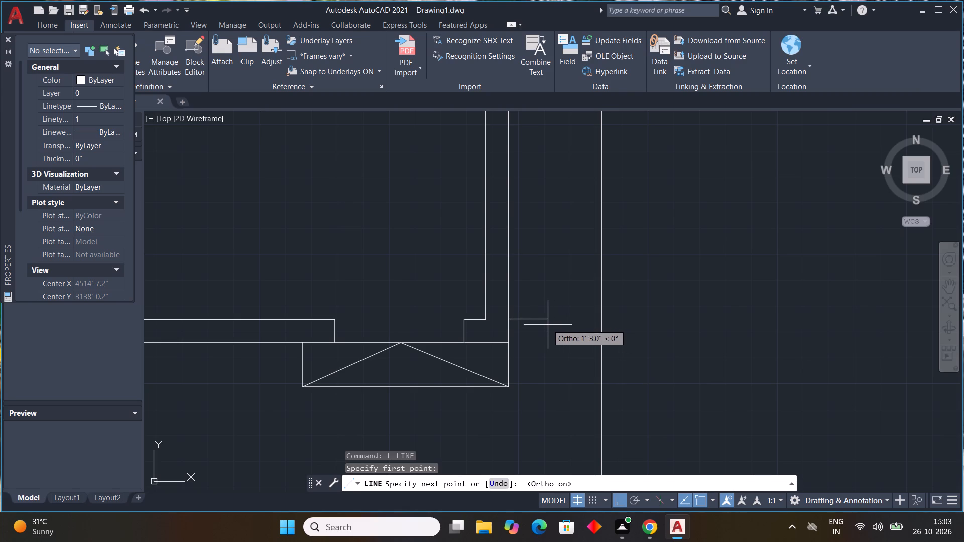
{"action": "left_click", "coordinate": [544, 324]}
{"action": "scroll", "coordinate": [538, 393], "scroll_direction": "down", "scroll_amount": 3}
{"action": "middle_click_drag", "start_coordinate": [538, 390], "coordinate": [566, 262]}
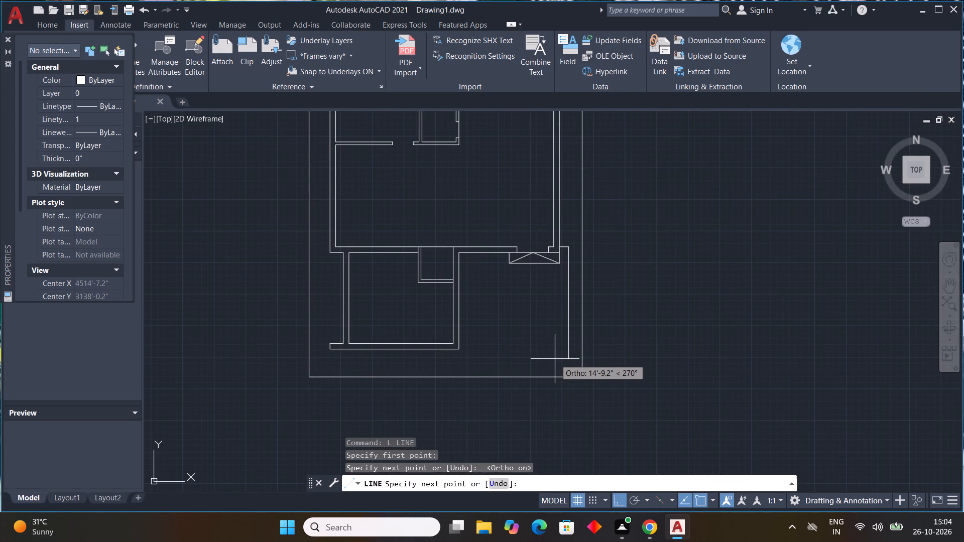
{"action": "type", "text": "14'4\""}
{"action": "key", "text": "Return"}
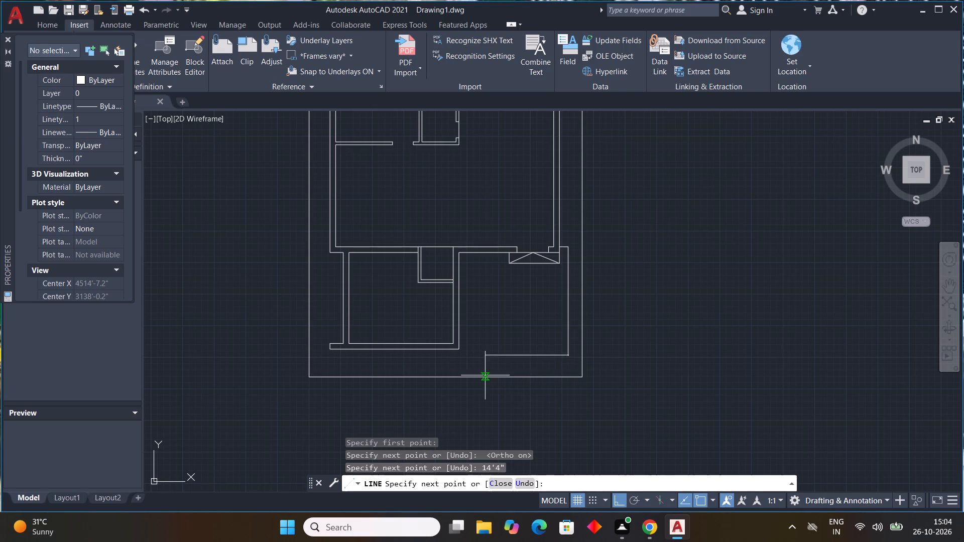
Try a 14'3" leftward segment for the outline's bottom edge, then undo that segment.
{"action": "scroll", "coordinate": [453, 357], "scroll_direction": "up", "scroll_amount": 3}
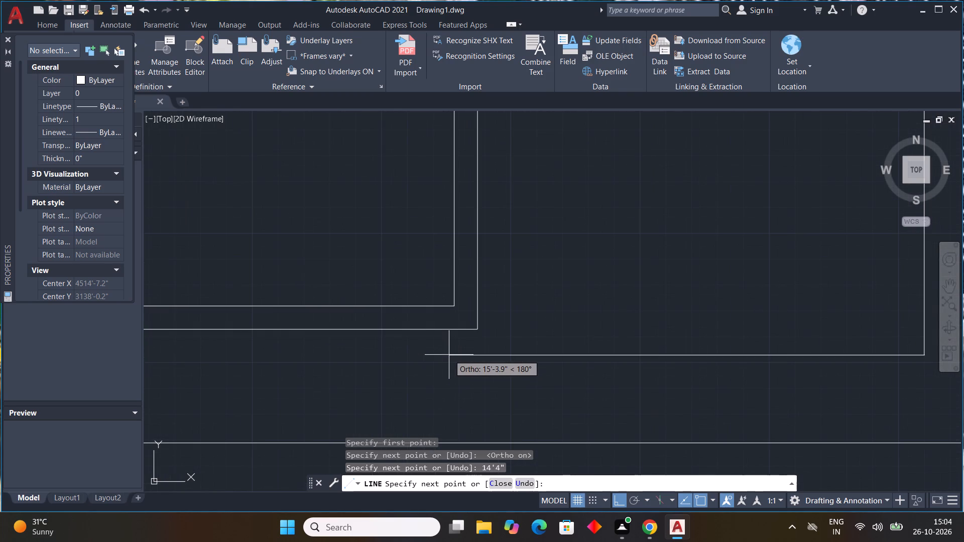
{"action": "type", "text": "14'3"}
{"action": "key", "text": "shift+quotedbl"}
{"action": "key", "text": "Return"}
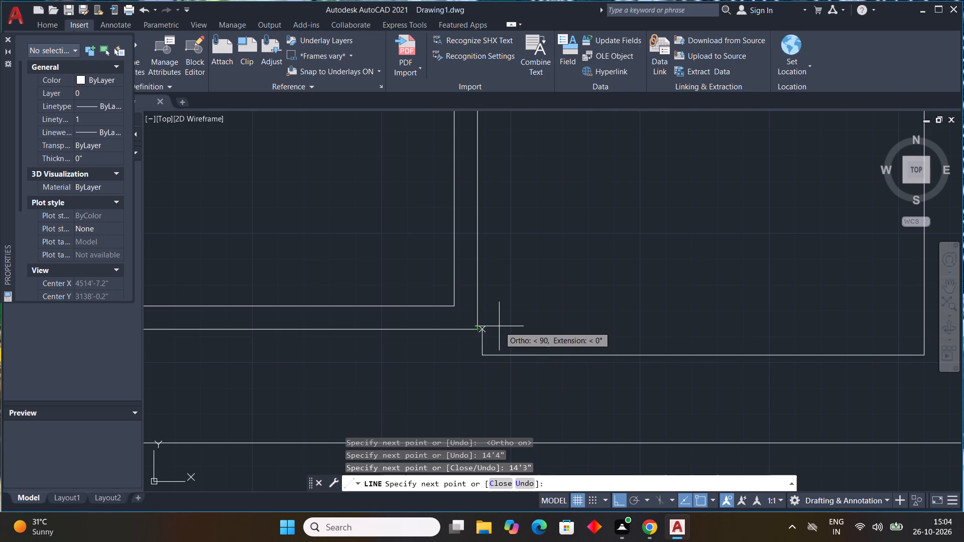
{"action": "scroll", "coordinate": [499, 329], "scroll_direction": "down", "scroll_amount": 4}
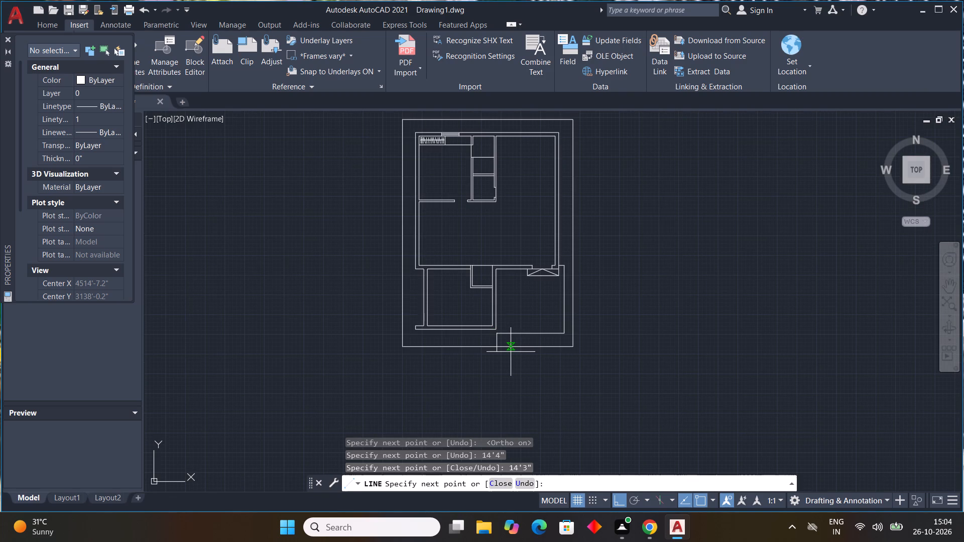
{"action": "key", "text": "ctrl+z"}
Extend the outline's bottom edge about 15'-1" left, then close it upward onto the outer line of the lower room's bottom wall.
{"action": "scroll", "coordinate": [432, 365], "scroll_direction": "down", "scroll_amount": 1}
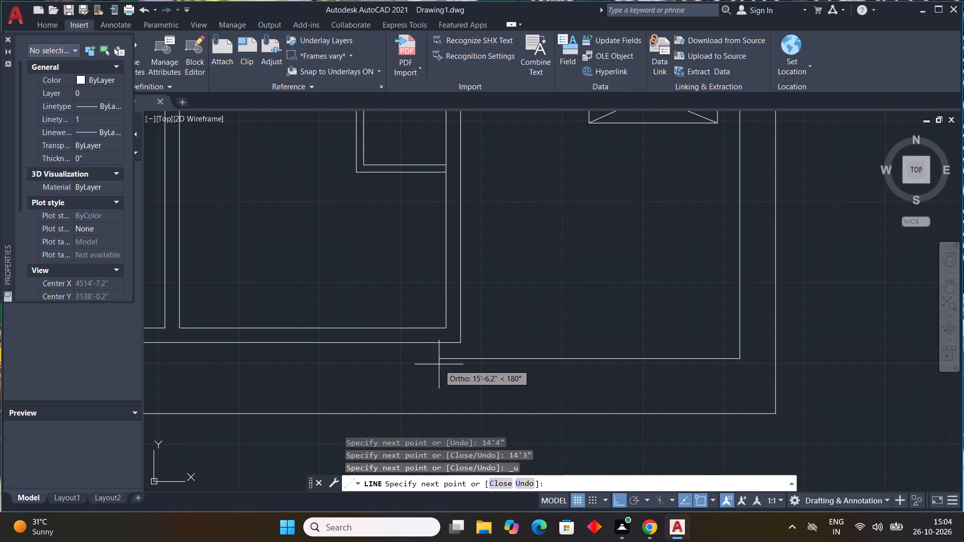
{"action": "scroll", "coordinate": [439, 364], "scroll_direction": "down", "scroll_amount": 2}
{"action": "scroll", "coordinate": [440, 364], "scroll_direction": "up", "scroll_amount": 4}
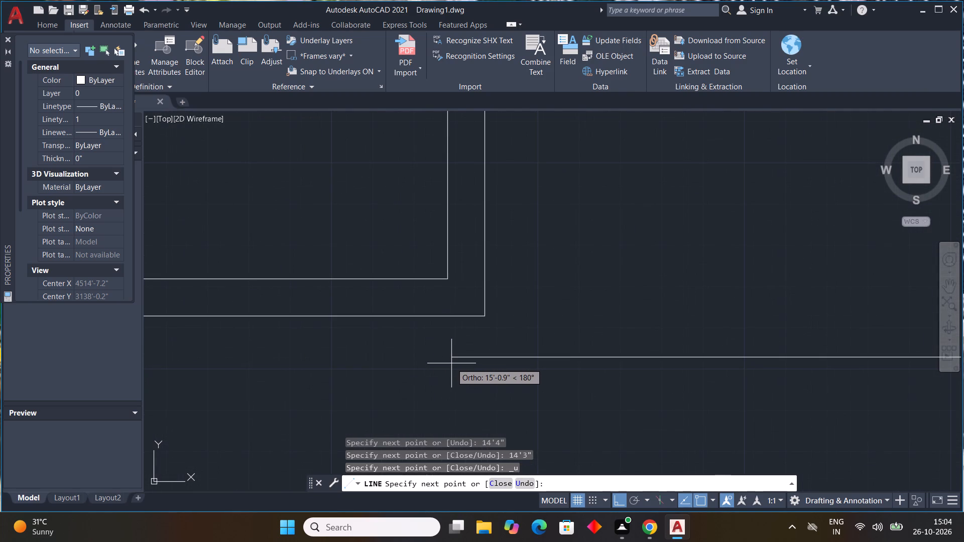
{"action": "left_click", "coordinate": [452, 361]}
{"action": "left_click", "coordinate": [453, 318]}
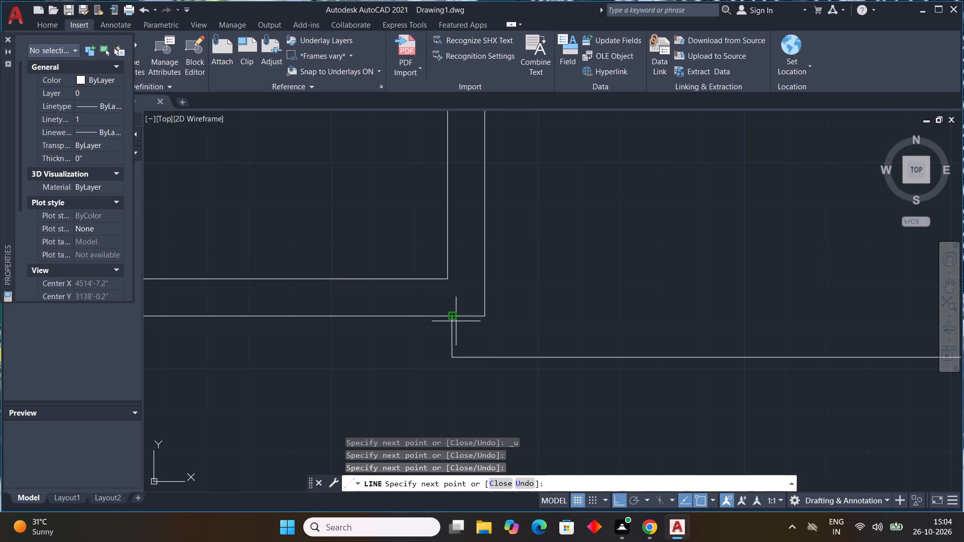
{"action": "key", "text": "Escape"}
{"action": "key", "text": "Escape"}
{"action": "key", "text": "Escape"}
{"action": "key", "text": "Escape"}
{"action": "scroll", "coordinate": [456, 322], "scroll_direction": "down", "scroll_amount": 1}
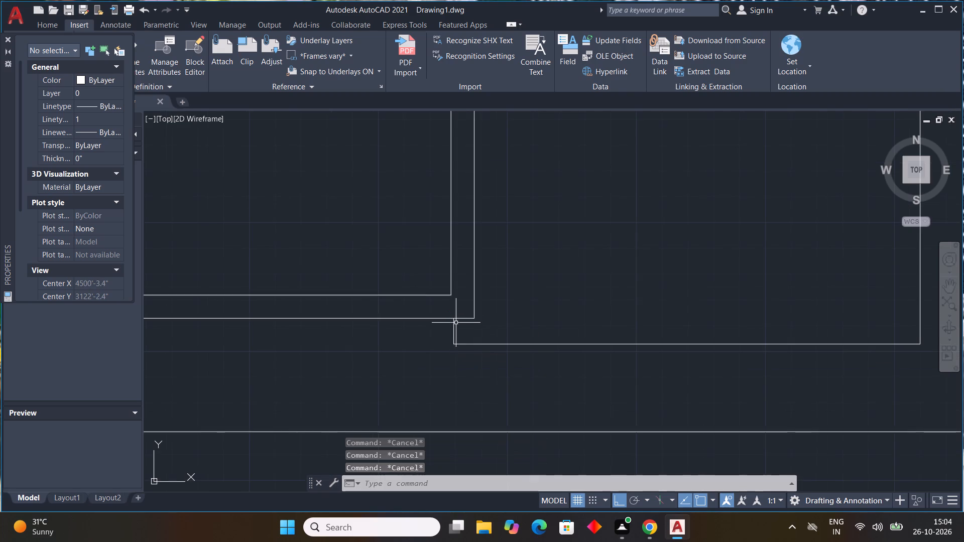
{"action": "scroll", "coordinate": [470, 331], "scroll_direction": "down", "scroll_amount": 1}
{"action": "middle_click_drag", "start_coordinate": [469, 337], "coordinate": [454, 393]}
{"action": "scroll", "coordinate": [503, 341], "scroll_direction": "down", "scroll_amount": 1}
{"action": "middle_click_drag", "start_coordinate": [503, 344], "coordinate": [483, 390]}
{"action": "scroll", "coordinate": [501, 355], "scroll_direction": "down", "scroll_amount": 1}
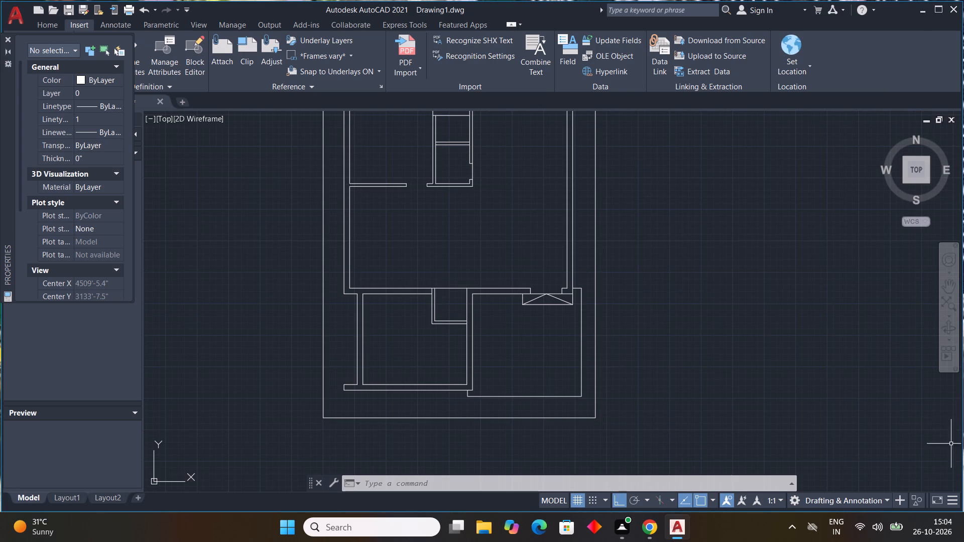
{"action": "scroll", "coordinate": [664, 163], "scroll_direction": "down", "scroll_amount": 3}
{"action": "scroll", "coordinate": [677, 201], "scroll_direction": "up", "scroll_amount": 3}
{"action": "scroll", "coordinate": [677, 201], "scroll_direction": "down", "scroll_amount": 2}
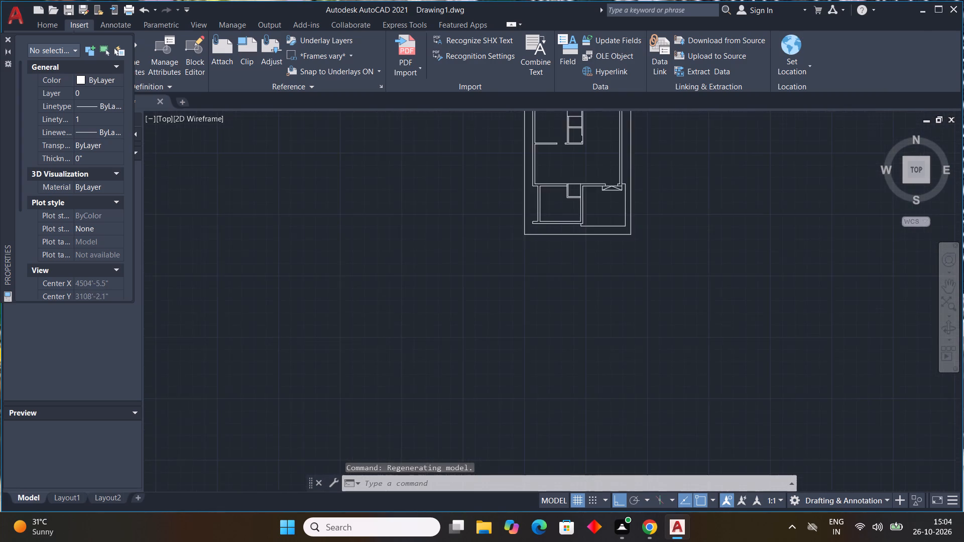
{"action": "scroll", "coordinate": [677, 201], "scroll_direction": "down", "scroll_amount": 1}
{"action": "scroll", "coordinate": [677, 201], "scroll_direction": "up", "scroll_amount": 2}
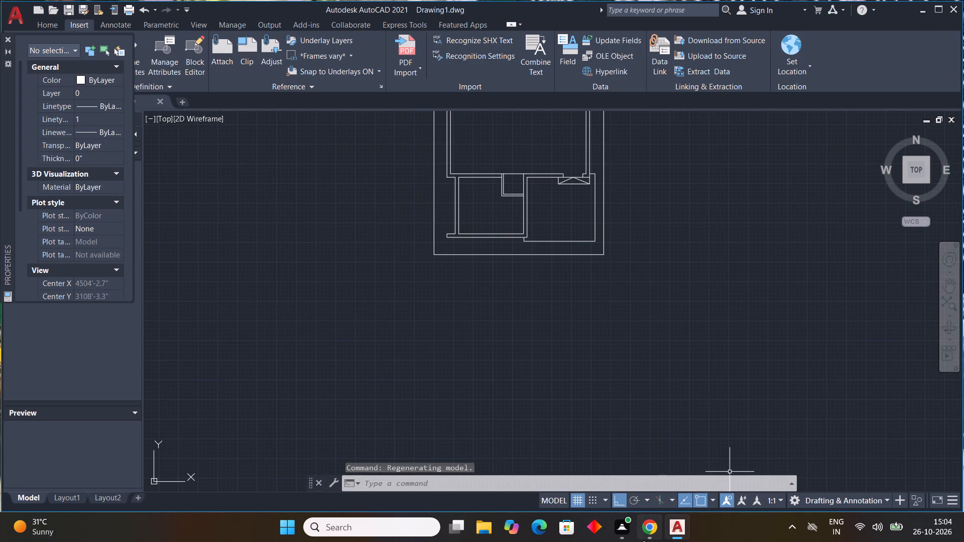
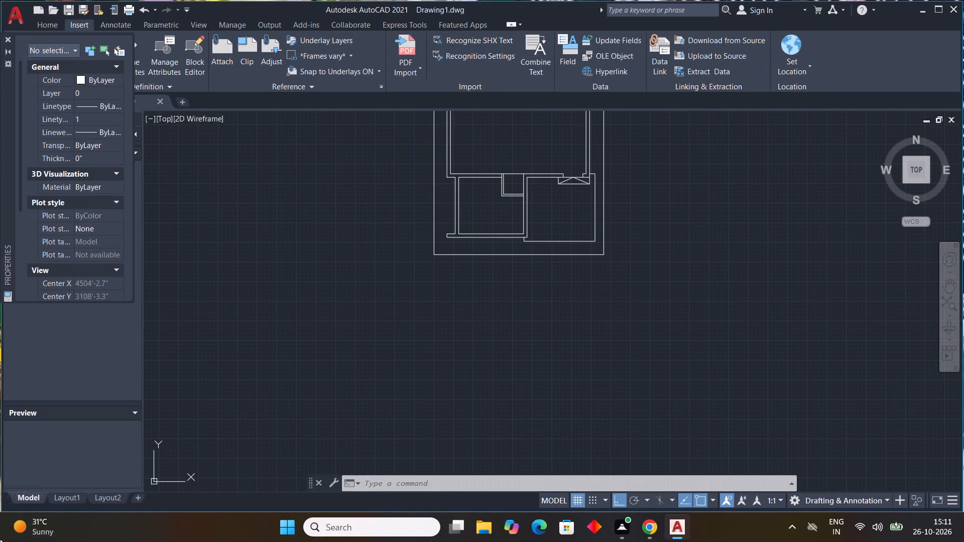
Offset the inner left wall line, the main room's lower wall line and the upper partition line 3' into the space below the partition.
{"action": "middle_click_drag", "start_coordinate": [549, 191], "coordinate": [537, 260]}
{"action": "scroll", "coordinate": [542, 226], "scroll_direction": "down", "scroll_amount": 1}
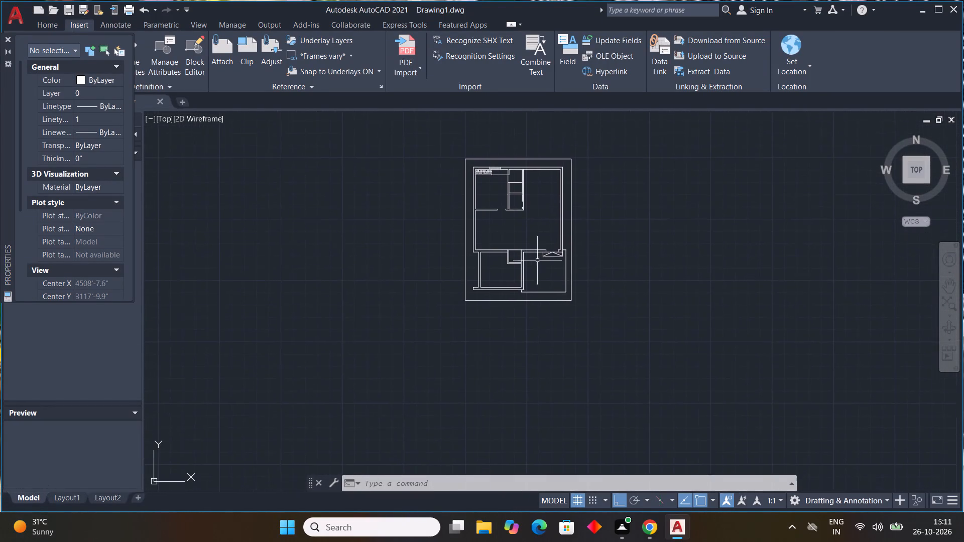
{"action": "scroll", "coordinate": [531, 258], "scroll_direction": "up", "scroll_amount": 5}
{"action": "scroll", "coordinate": [506, 240], "scroll_direction": "down", "scroll_amount": 5}
{"action": "middle_click_drag", "start_coordinate": [510, 229], "coordinate": [518, 257]}
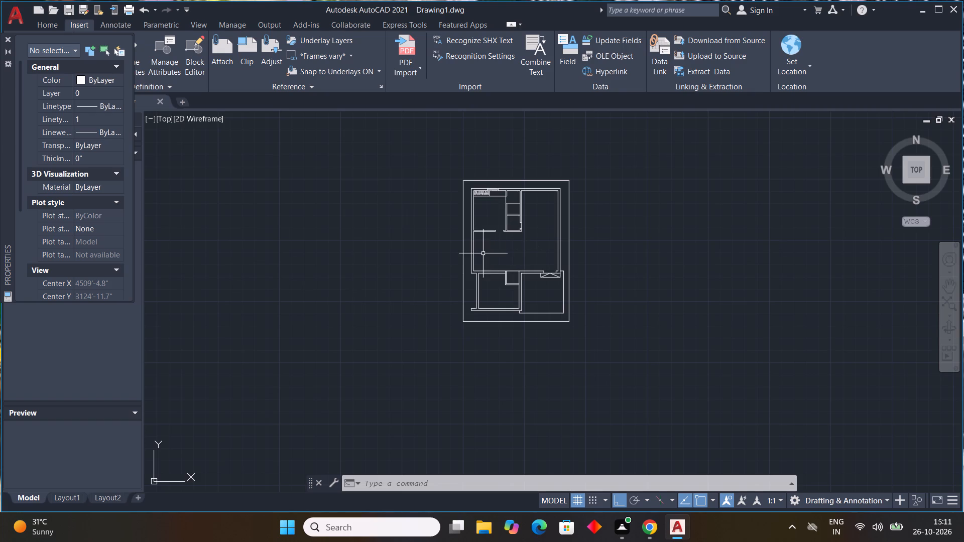
{"action": "scroll", "coordinate": [483, 253], "scroll_direction": "up", "scroll_amount": 2}
{"action": "type", "text": "off"}
{"action": "key", "text": "space"}
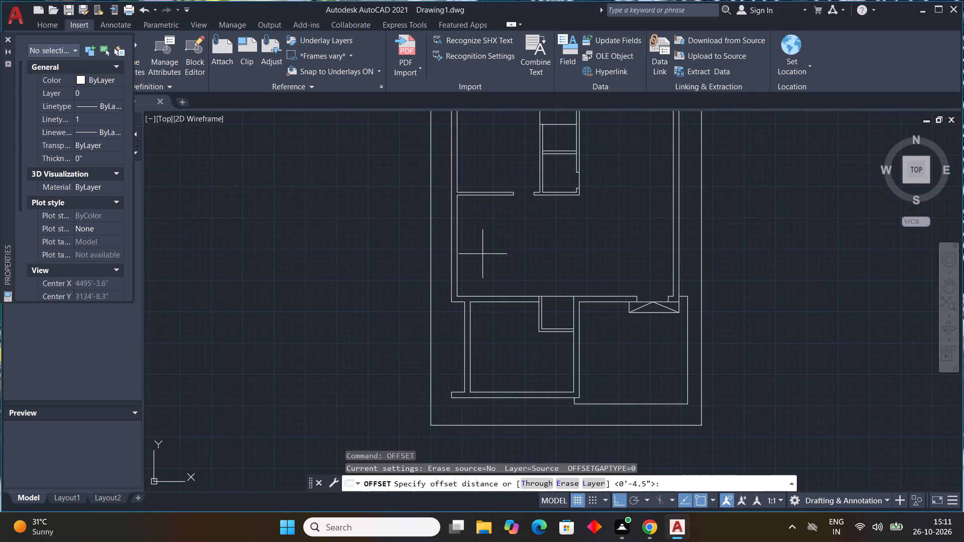
{"action": "type", "text": "3'"}
{"action": "key", "text": "Return"}
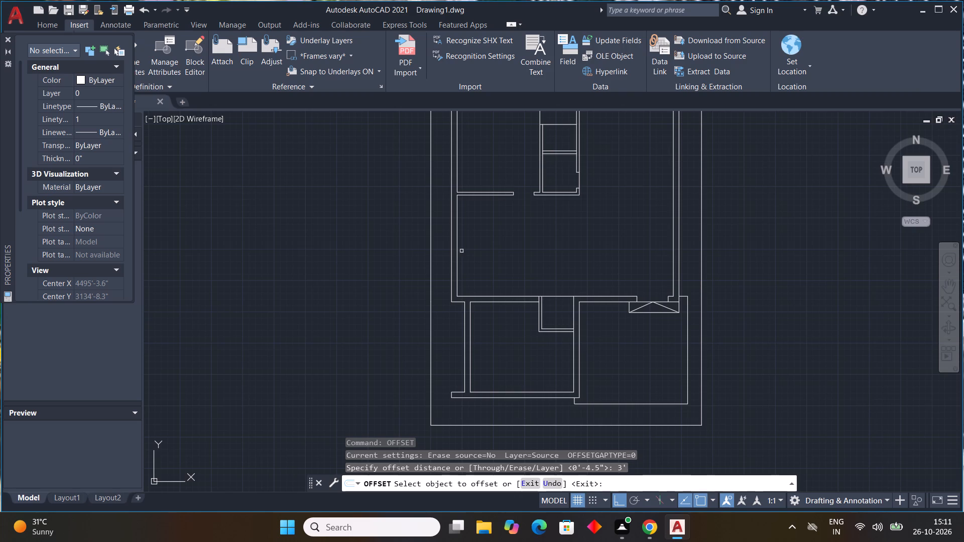
{"action": "left_click_drag", "start_coordinate": [458, 256], "coordinate": [467, 257]}
{"action": "left_click", "coordinate": [480, 257]}
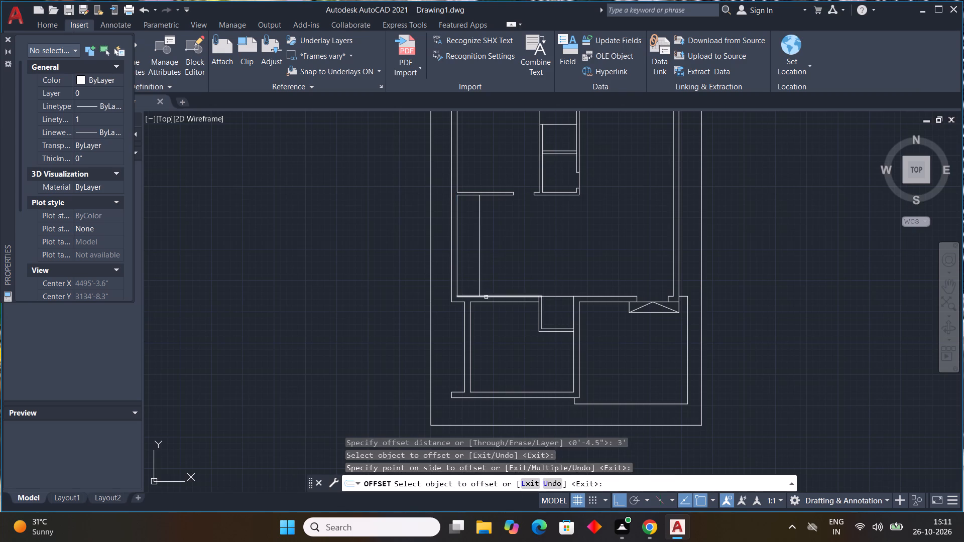
{"action": "left_click_drag", "start_coordinate": [486, 296], "coordinate": [487, 291]}
{"action": "left_click", "coordinate": [483, 274]}
{"action": "left_click_drag", "start_coordinate": [471, 195], "coordinate": [472, 195]}
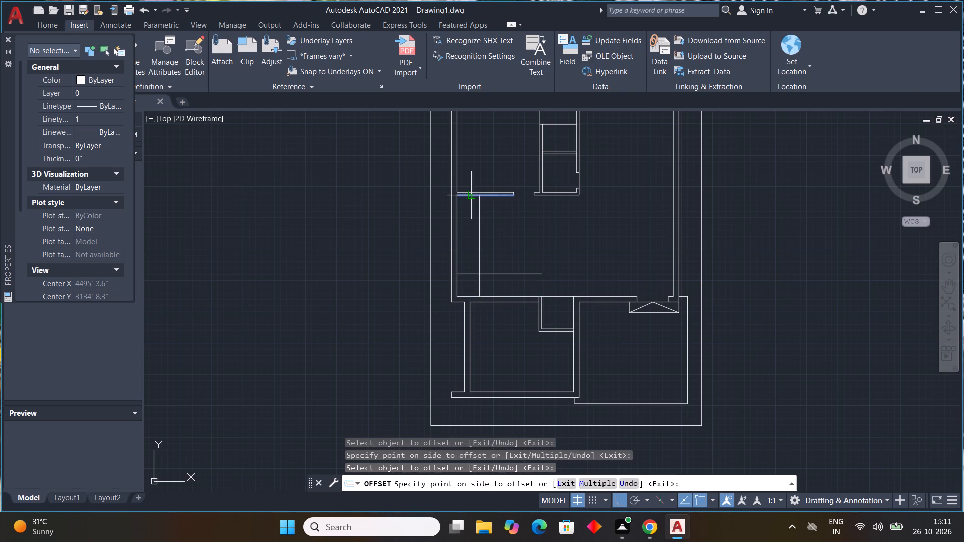
{"action": "left_click_drag", "start_coordinate": [472, 195], "coordinate": [476, 198]}
{"action": "left_click", "coordinate": [486, 242]}
{"action": "key", "text": "Escape"}
{"action": "key", "text": "Escape"}
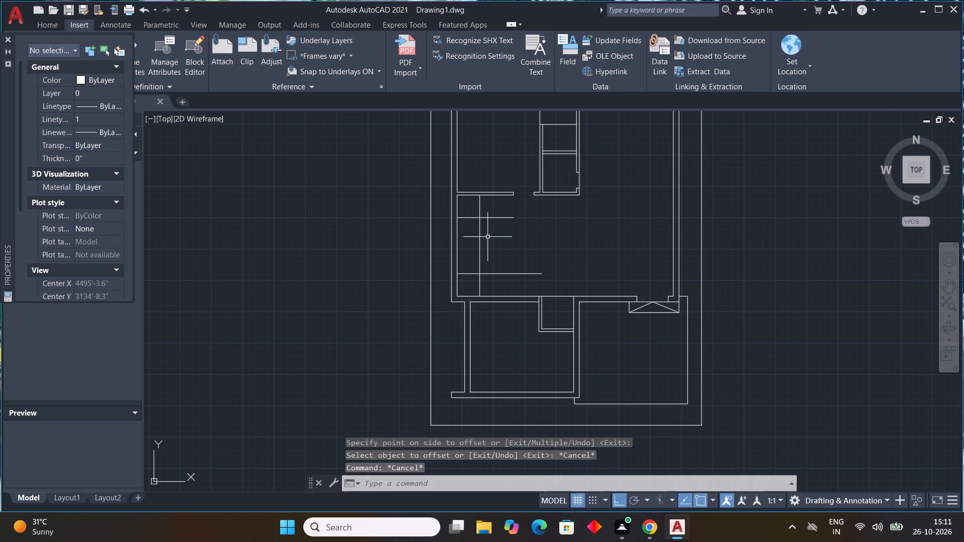
{"action": "key", "text": "Escape"}
{"action": "key", "text": "Escape"}
{"action": "key", "text": "Escape"}
{"action": "key", "text": "Escape"}
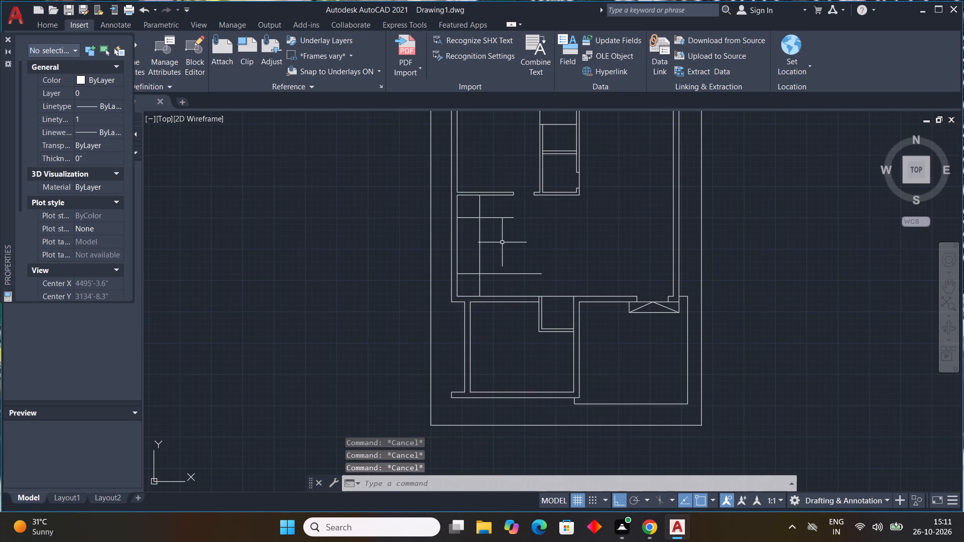
Offset the lower 3' horizontal line upward seven times at 1' spacing to form the stair treads.
{"action": "middle_click", "coordinate": [515, 250]}
{"action": "type", "text": "off"}
{"action": "key", "text": "space"}
{"action": "type", "text": "1'"}
{"action": "key", "text": "Return"}
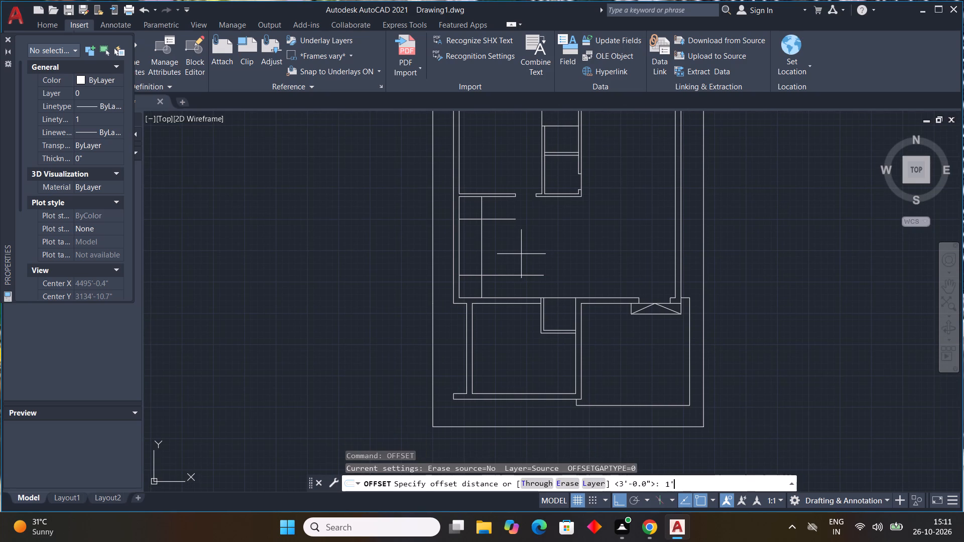
{"action": "left_click", "coordinate": [503, 276]}
{"action": "left_click", "coordinate": [498, 266]}
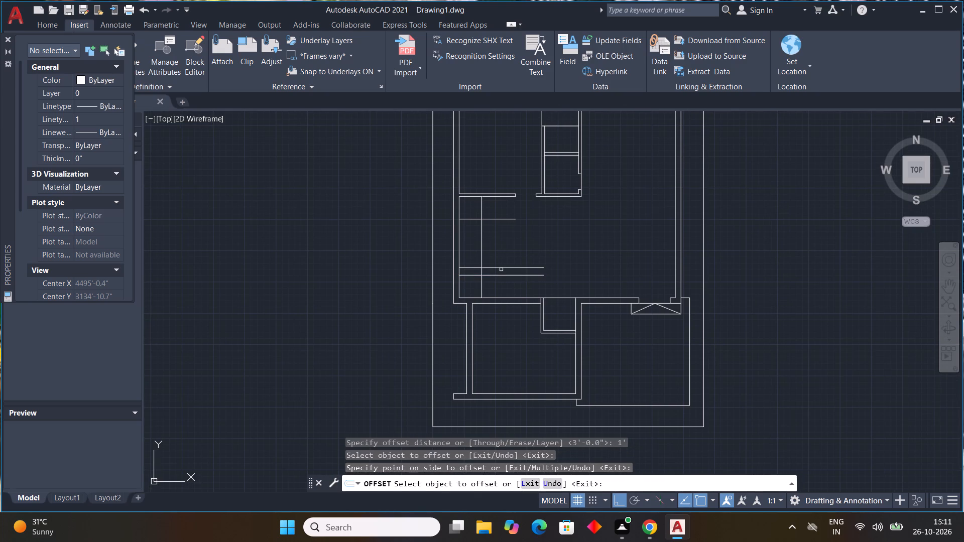
{"action": "left_click", "coordinate": [501, 268]}
{"action": "left_click", "coordinate": [496, 255]}
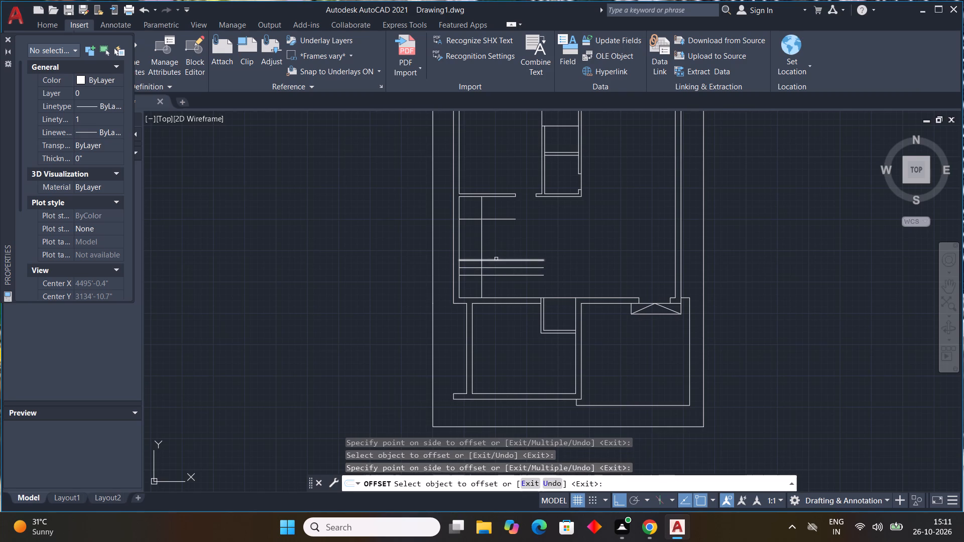
{"action": "left_click", "coordinate": [496, 259]}
{"action": "left_click", "coordinate": [492, 246]}
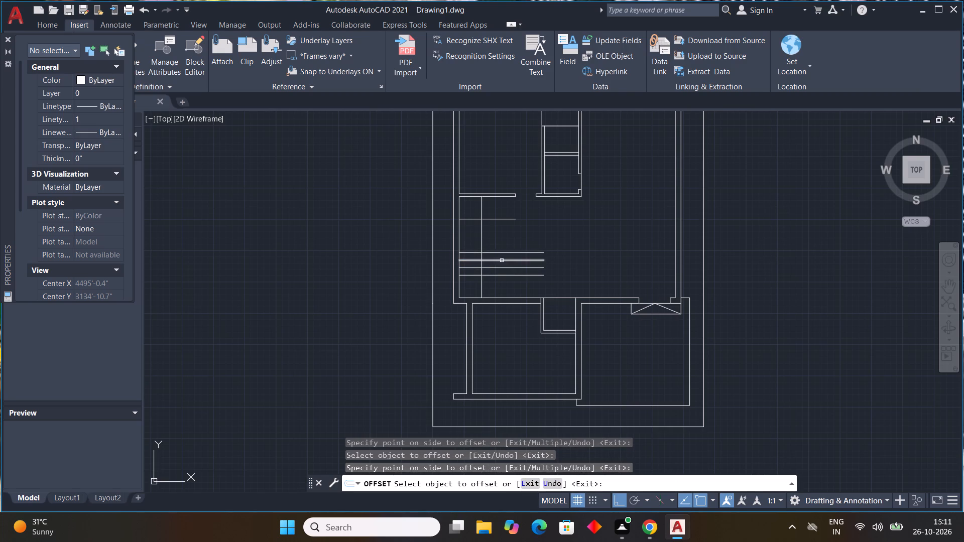
{"action": "left_click", "coordinate": [498, 252]}
{"action": "left_click", "coordinate": [492, 237]}
{"action": "left_click", "coordinate": [500, 245]}
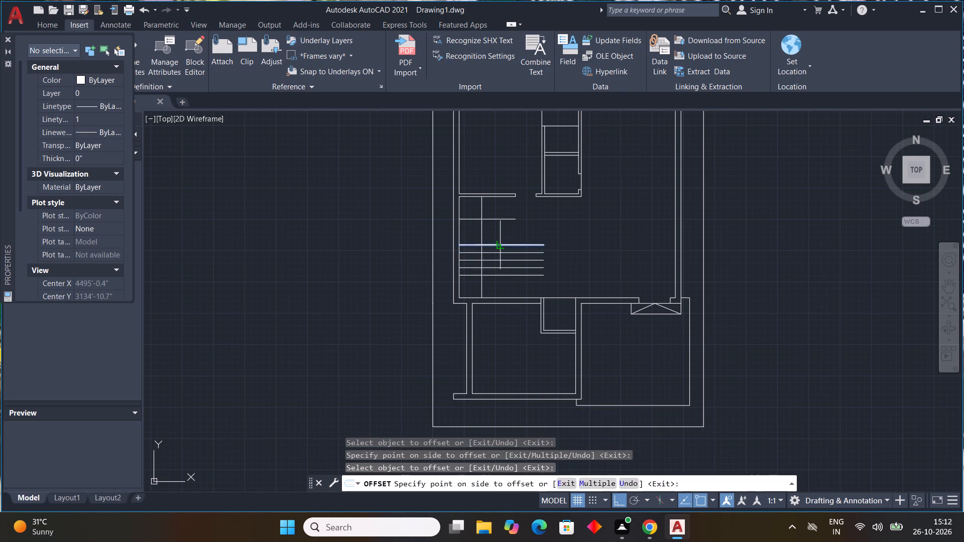
{"action": "left_click", "coordinate": [494, 232]}
{"action": "left_click", "coordinate": [500, 239]}
{"action": "left_click", "coordinate": [494, 228]}
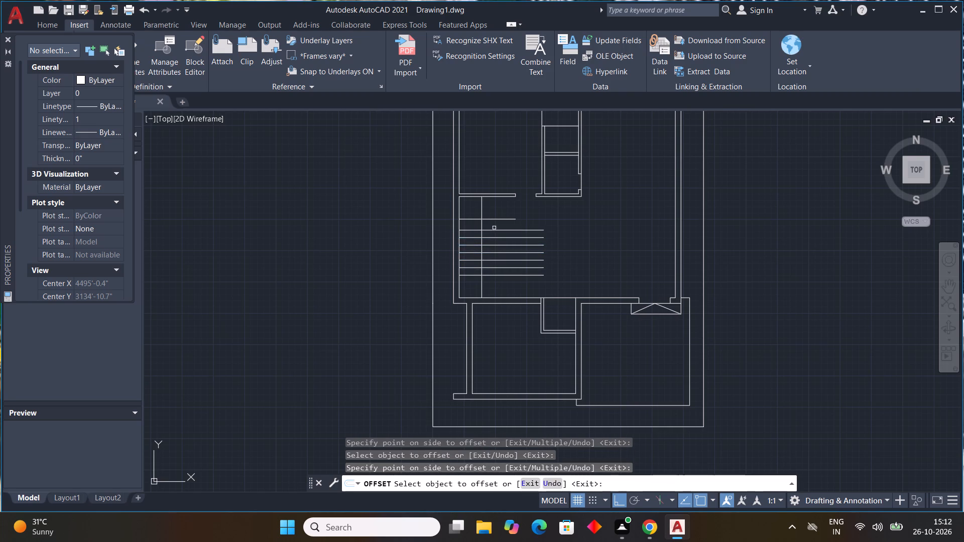
{"action": "left_click", "coordinate": [495, 230]}
{"action": "left_click", "coordinate": [491, 222]}
Offset the 3' vertical line to the right three times at 1' spacing.
{"action": "middle_click_drag", "start_coordinate": [510, 227], "coordinate": [532, 265]}
{"action": "scroll", "coordinate": [522, 261], "scroll_direction": "up", "scroll_amount": 1}
{"action": "left_click_drag", "start_coordinate": [493, 241], "coordinate": [515, 248]}
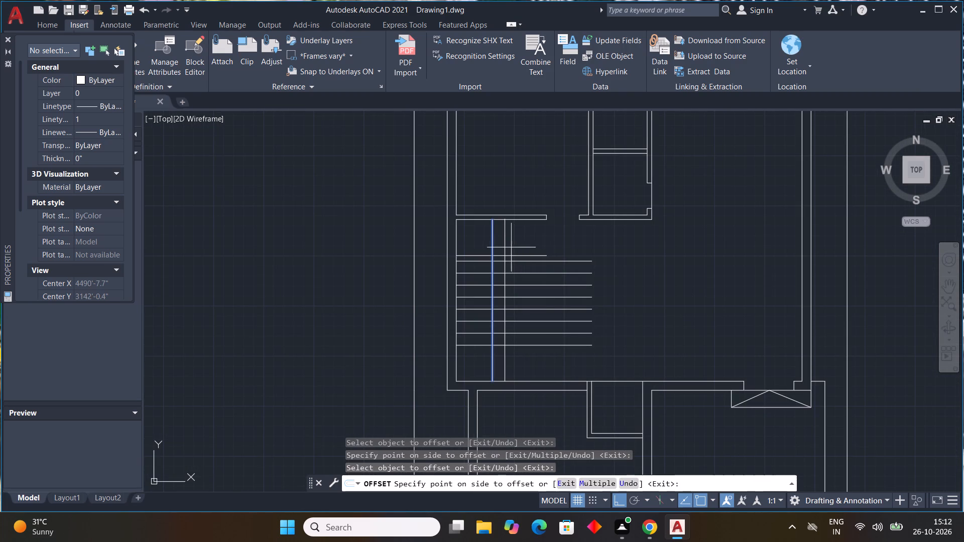
{"action": "left_click", "coordinate": [517, 248]}
{"action": "left_click_drag", "start_coordinate": [504, 244], "coordinate": [508, 245]}
{"action": "left_click", "coordinate": [521, 246]}
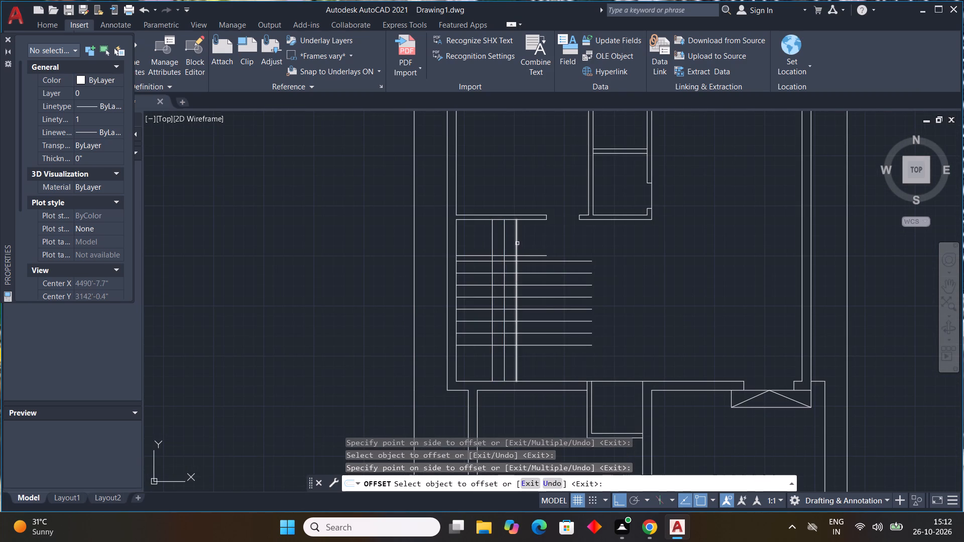
{"action": "left_click_drag", "start_coordinate": [516, 243], "coordinate": [523, 243]}
{"action": "left_click", "coordinate": [551, 246]}
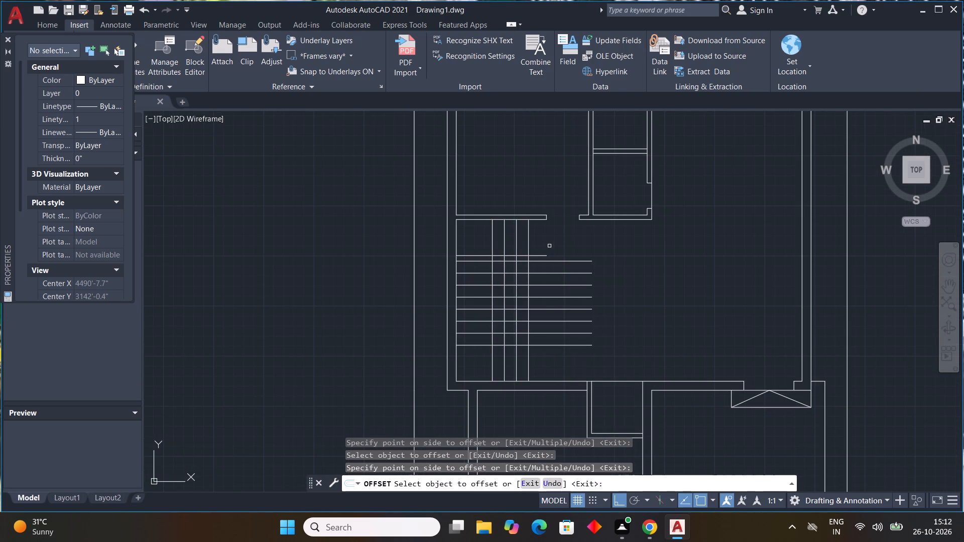
{"action": "key", "text": "Escape"}
{"action": "key", "text": "Escape"}
{"action": "key", "text": "Escape"}
{"action": "key", "text": "Escape"}
{"action": "key", "text": "Escape"}
{"action": "key", "text": "Escape"}
{"action": "key", "text": "Escape"}
{"action": "key", "text": "Escape"}
{"action": "key", "text": "Escape"}
{"action": "key", "text": "Escape"}
{"action": "key", "text": "Escape"}
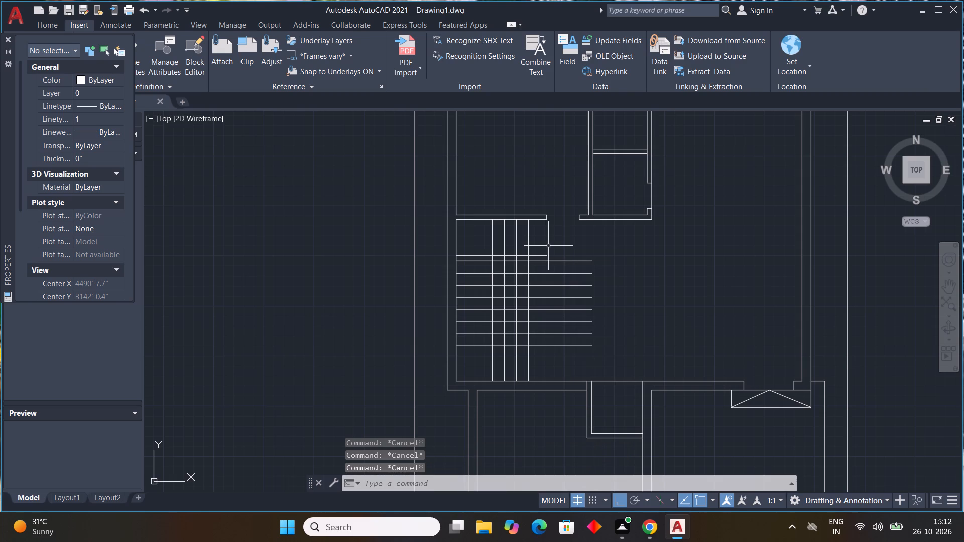
{"action": "key", "text": "Escape"}
Draw a diagonal from the first vertical line's crossing with the lowest tread line to the room's inner lower-left corner.
{"action": "type", "text": "l"}
{"action": "key", "text": "space"}
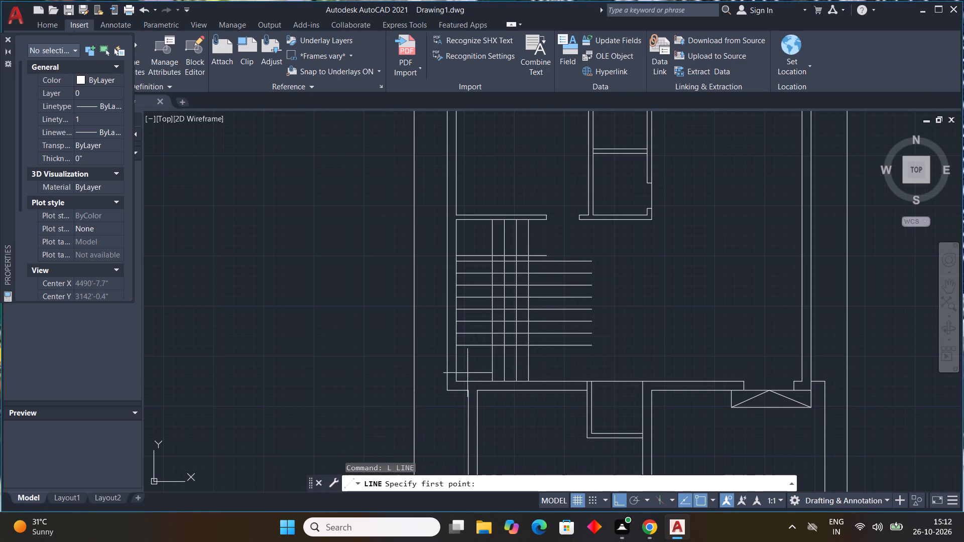
{"action": "scroll", "coordinate": [476, 357], "scroll_direction": "up", "scroll_amount": 3}
{"action": "left_click", "coordinate": [540, 310]}
{"action": "scroll", "coordinate": [430, 389], "scroll_direction": "down", "scroll_amount": 1}
{"action": "middle_click_drag", "start_coordinate": [437, 381], "coordinate": [439, 378]}
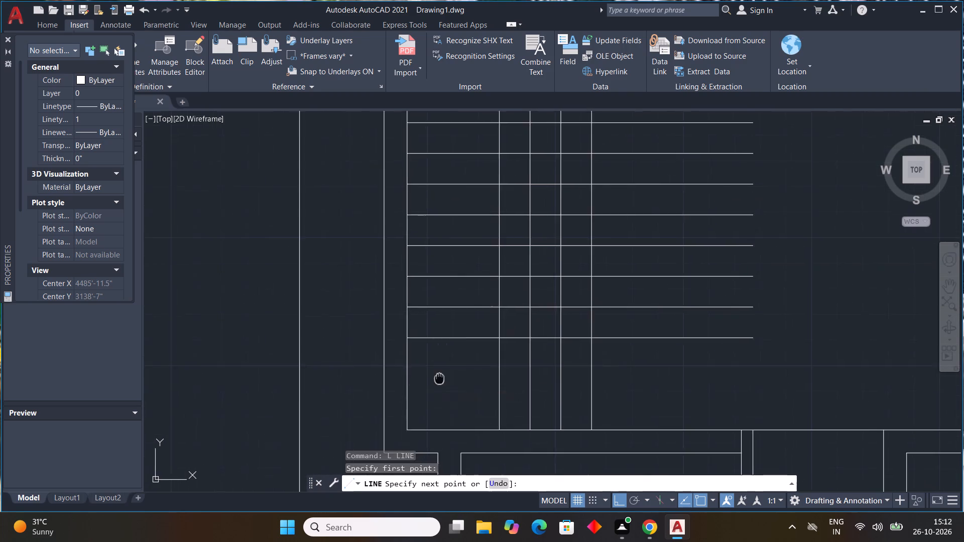
{"action": "scroll", "coordinate": [439, 378], "scroll_direction": "down", "scroll_amount": 1}
{"action": "middle_click_drag", "start_coordinate": [439, 378], "coordinate": [465, 343]}
{"action": "scroll", "coordinate": [465, 343], "scroll_direction": "down", "scroll_amount": 1}
{"action": "left_click", "coordinate": [453, 362]}
{"action": "key", "text": "Escape"}
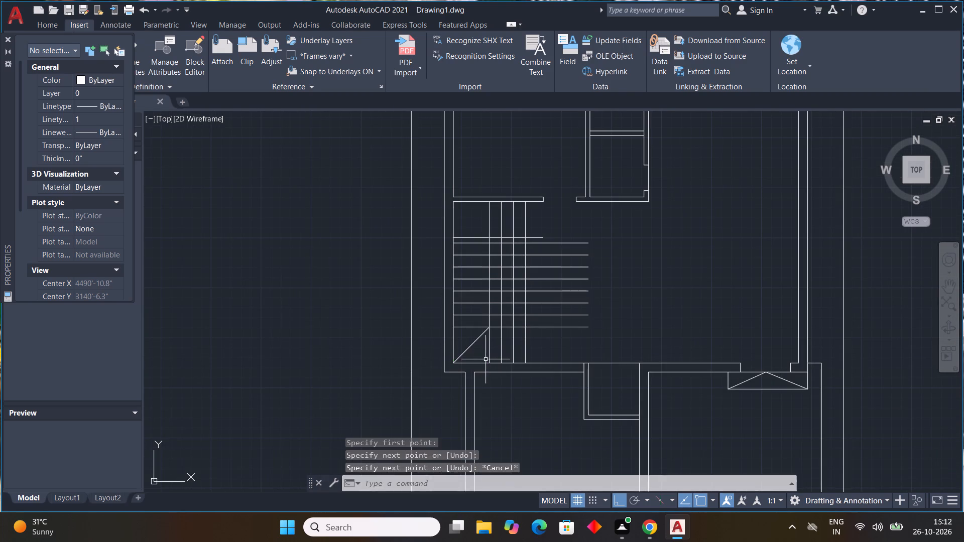
{"action": "key", "text": "Escape"}
{"action": "key", "text": "Escape"}
Draw a diagonal from the first vertical line's crossing with the upper 3' line to the inner wall corner below the partition.
{"action": "type", "text": "l"}
{"action": "key", "text": "space"}
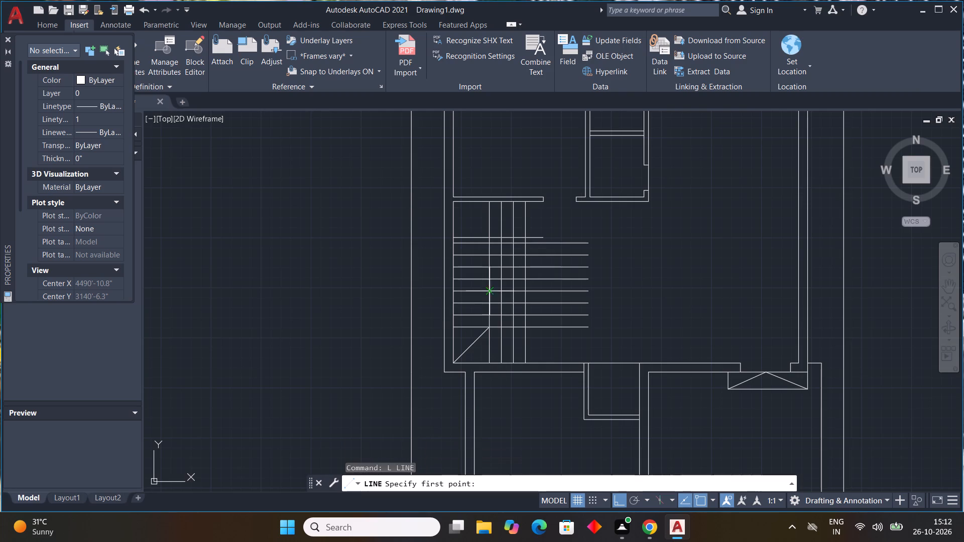
{"action": "scroll", "coordinate": [497, 243], "scroll_direction": "up", "scroll_amount": 3}
{"action": "middle_click_drag", "start_coordinate": [474, 238], "coordinate": [527, 297]}
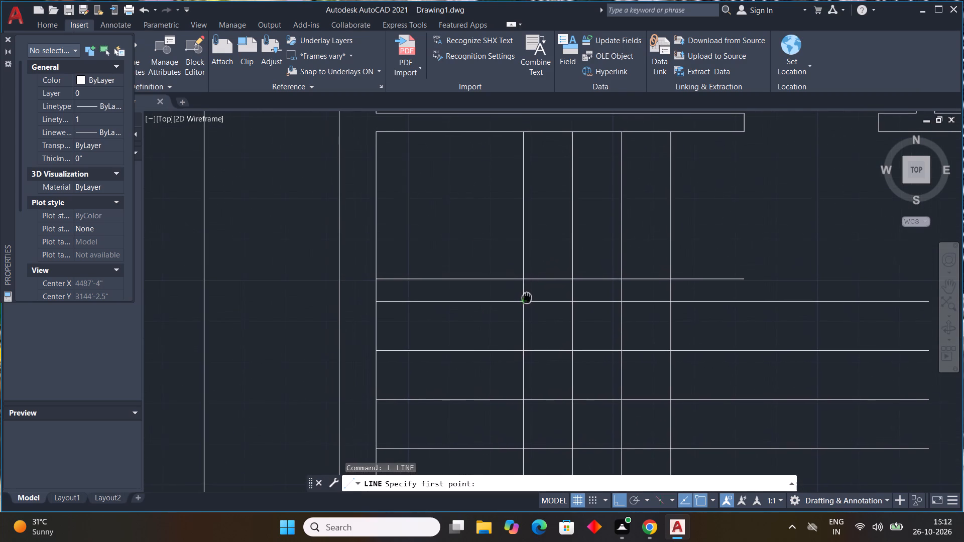
{"action": "middle_click_drag", "start_coordinate": [527, 297], "coordinate": [527, 297]}
{"action": "left_click_drag", "start_coordinate": [526, 278], "coordinate": [523, 274]}
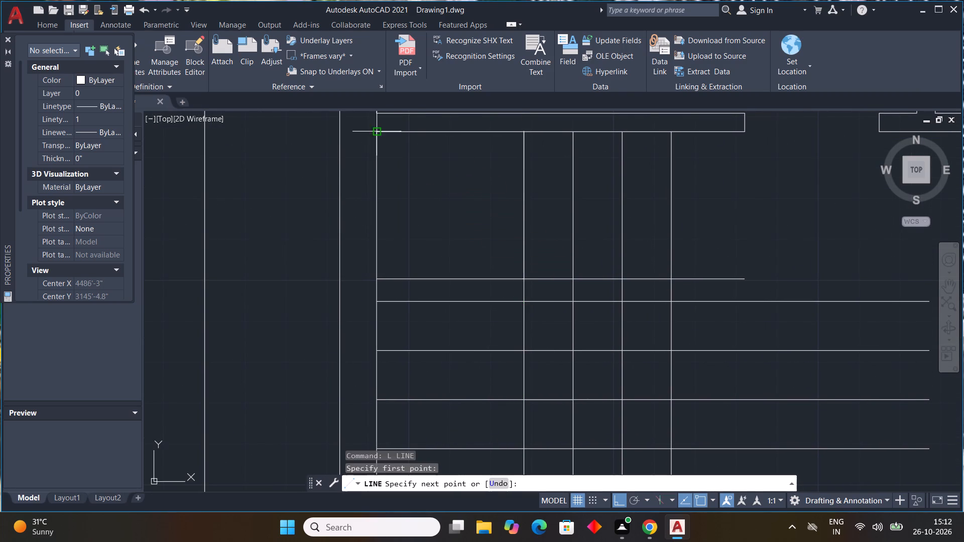
{"action": "left_click", "coordinate": [377, 135]}
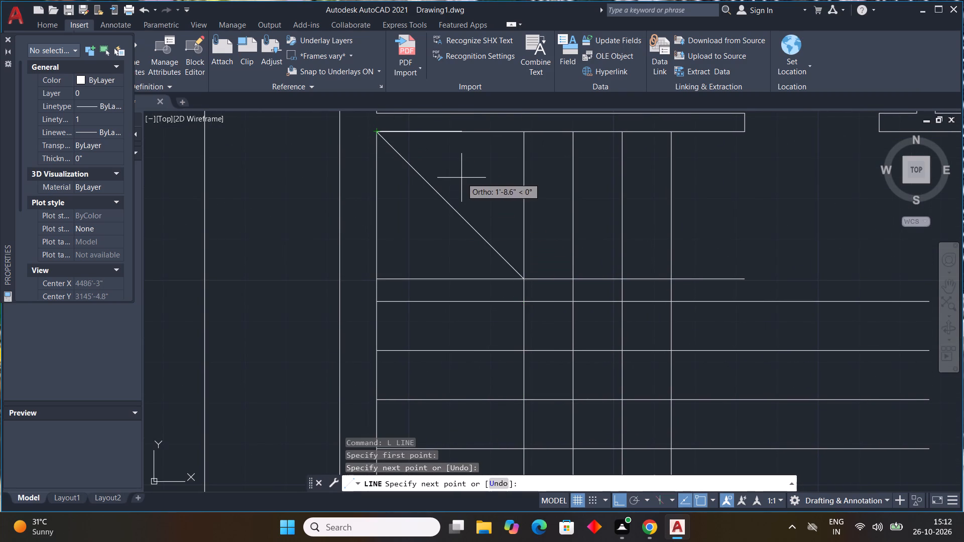
{"action": "key", "text": "Escape"}
{"action": "key", "text": "Escape"}
{"action": "key", "text": "Escape"}
{"action": "key", "text": "Escape"}
{"action": "key", "text": "Escape"}
Trim the long horizontal tread lines back to the outermost vertical stair line.
{"action": "scroll", "coordinate": [551, 212], "scroll_direction": "down", "scroll_amount": 2}
{"action": "middle_click_drag", "start_coordinate": [575, 240], "coordinate": [574, 239]}
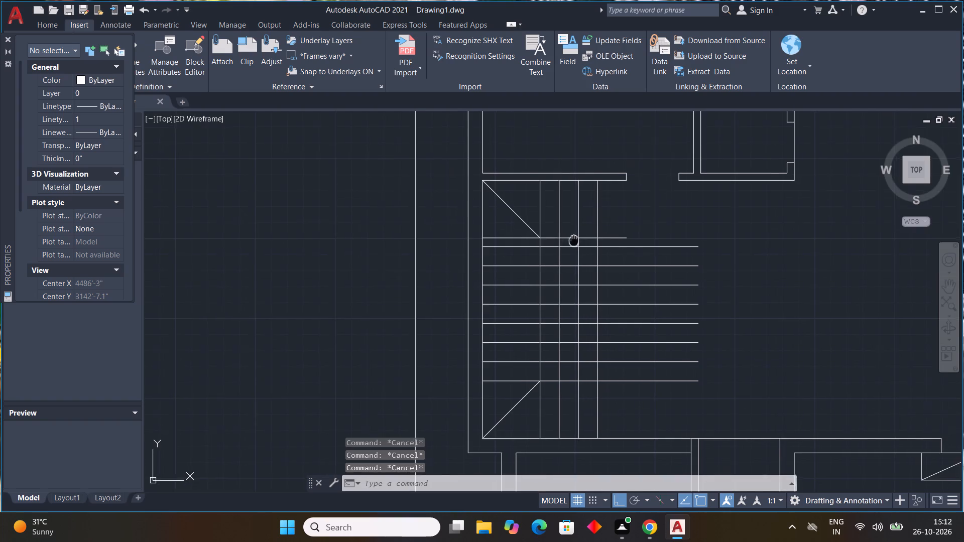
{"action": "middle_click_drag", "start_coordinate": [574, 239], "coordinate": [518, 209]}
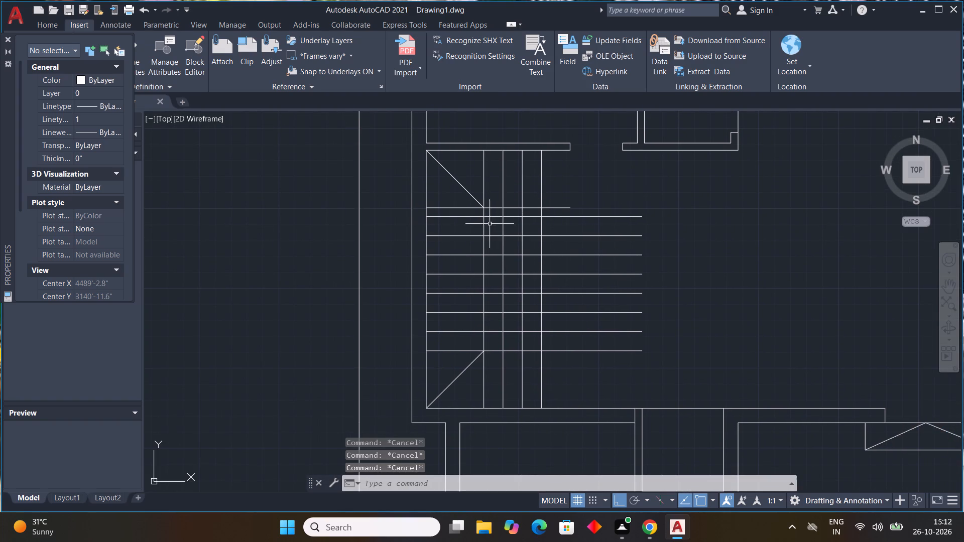
{"action": "scroll", "coordinate": [556, 203], "scroll_direction": "up", "scroll_amount": 2}
{"action": "scroll", "coordinate": [582, 219], "scroll_direction": "down", "scroll_amount": 2}
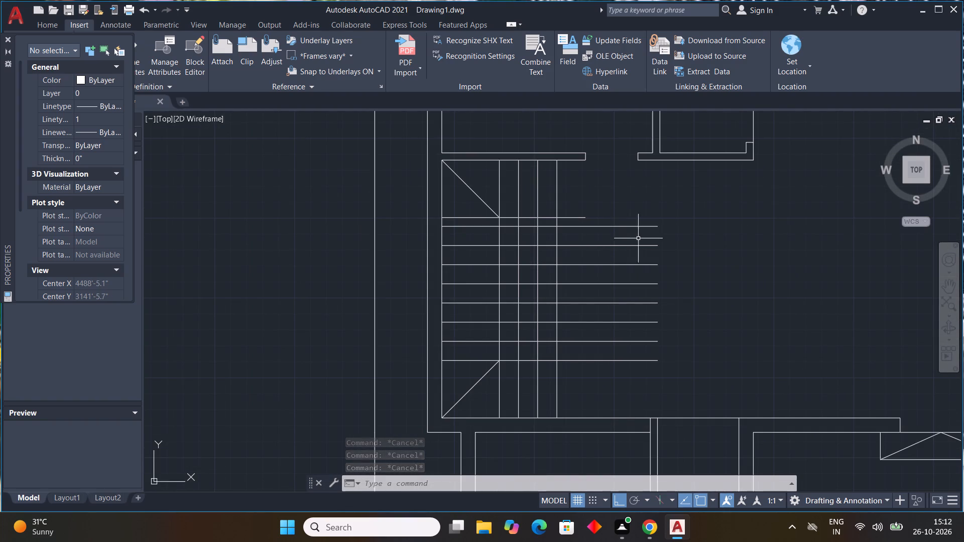
{"action": "key", "text": "t"}
{"action": "type", "text": "r"}
{"action": "key", "text": "space"}
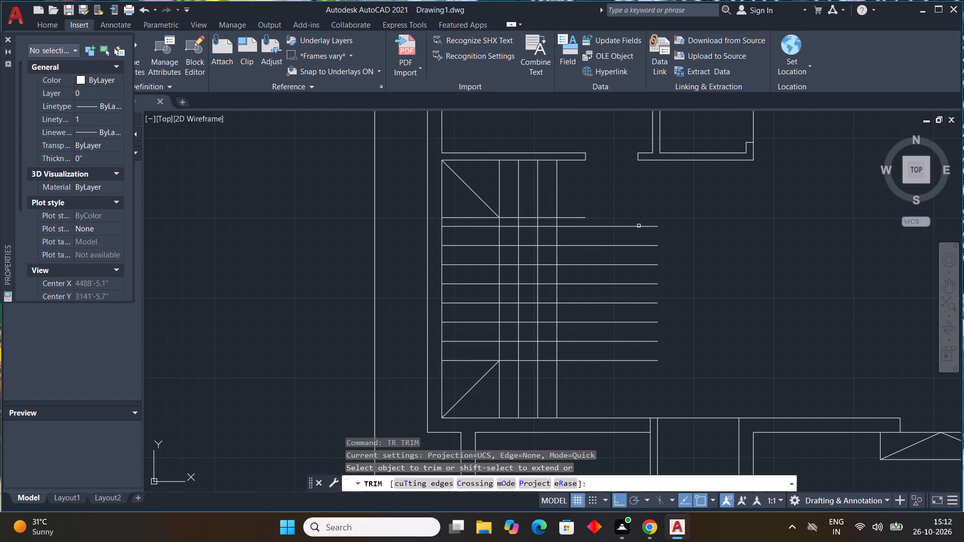
{"action": "left_click_drag", "start_coordinate": [625, 210], "coordinate": [629, 363]}
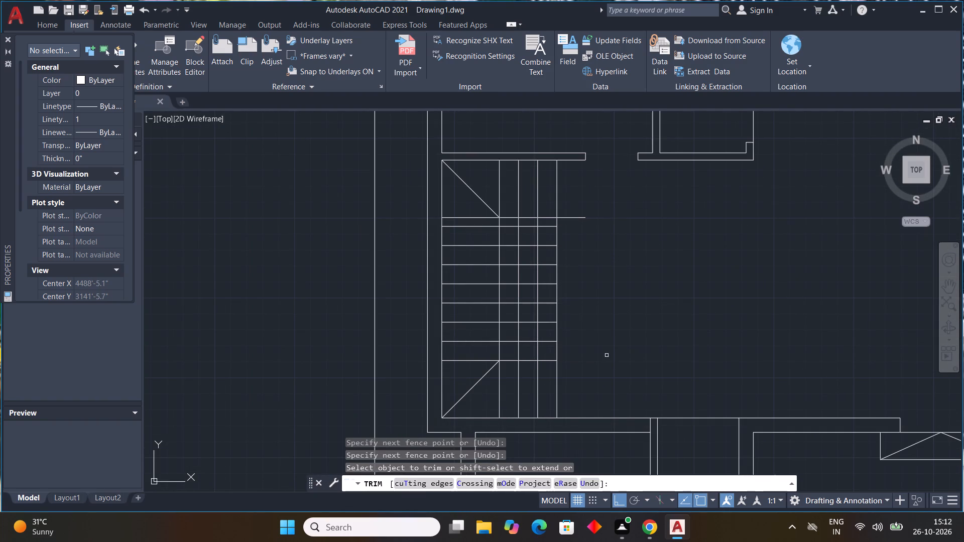
Trim the tread and vertical stair lines out of the open well between the upper and lower flights.
{"action": "left_click_drag", "start_coordinate": [578, 349], "coordinate": [545, 347]}
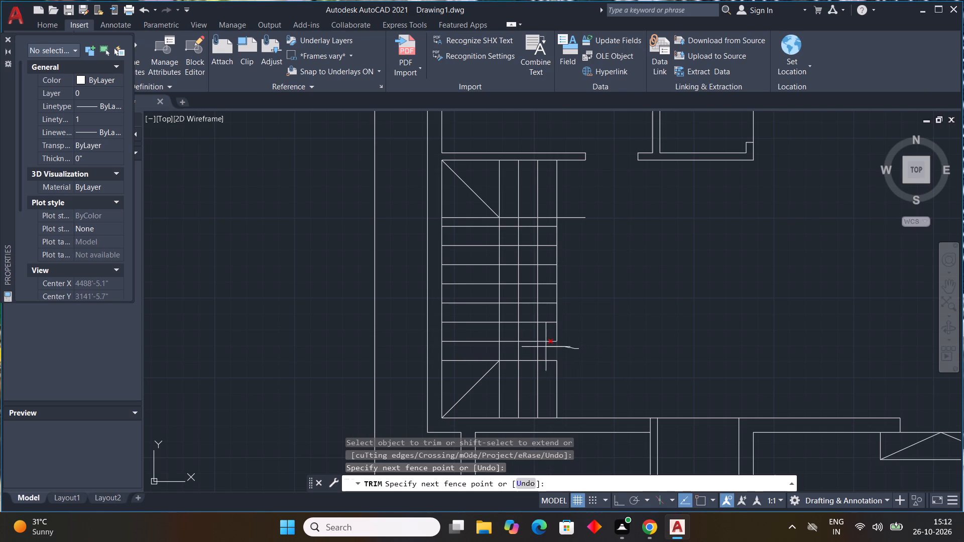
{"action": "left_click_drag", "start_coordinate": [545, 347], "coordinate": [503, 268]}
{"action": "left_click_drag", "start_coordinate": [503, 268], "coordinate": [514, 251]}
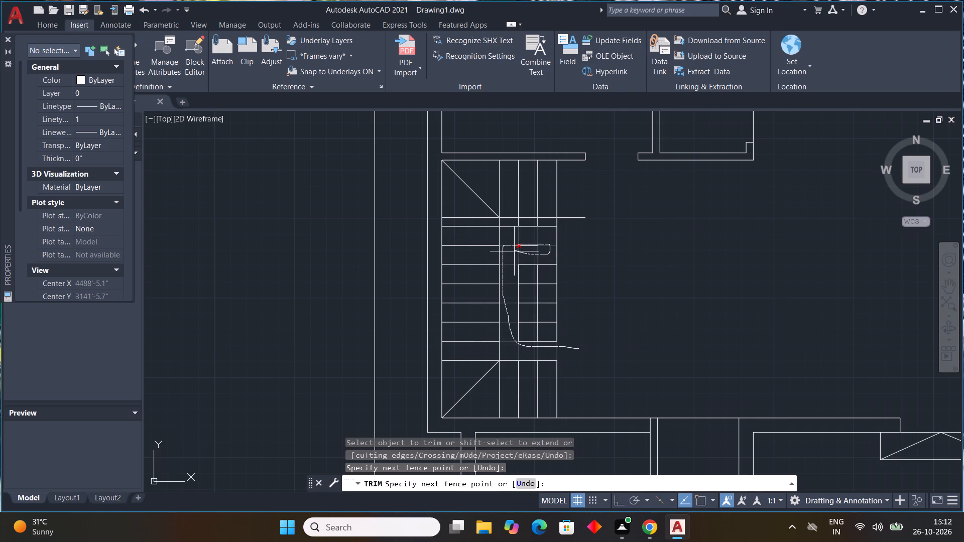
{"action": "left_click_drag", "start_coordinate": [514, 251], "coordinate": [551, 265]}
{"action": "left_click_drag", "start_coordinate": [551, 265], "coordinate": [525, 279]}
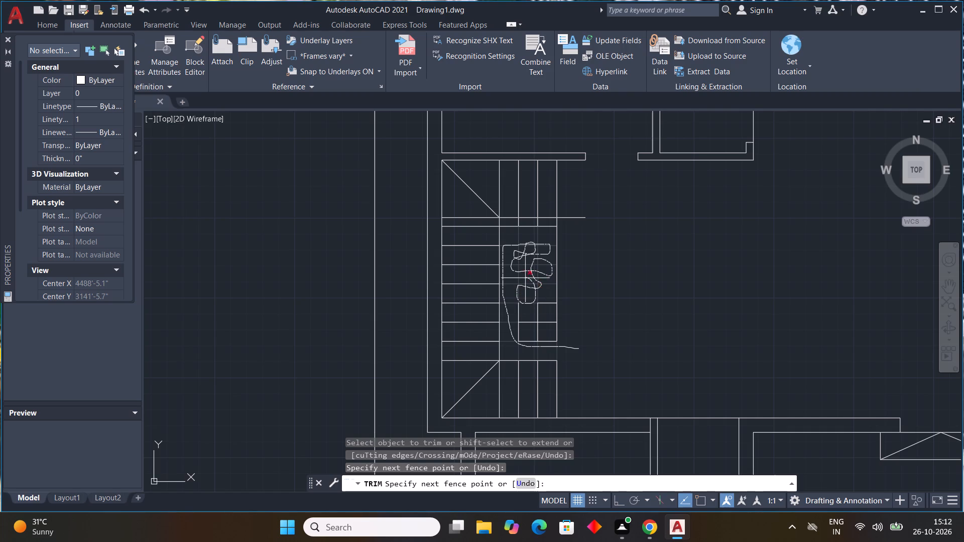
{"action": "left_click_drag", "start_coordinate": [525, 279], "coordinate": [548, 321]}
{"action": "left_click_drag", "start_coordinate": [548, 321], "coordinate": [534, 316]}
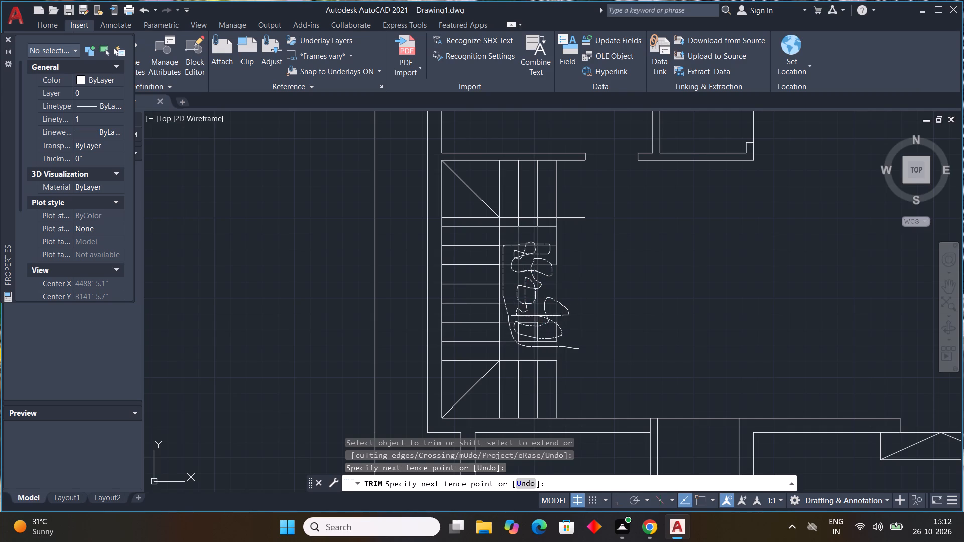
{"action": "left_click_drag", "start_coordinate": [534, 316], "coordinate": [525, 340]}
{"action": "left_click_drag", "start_coordinate": [525, 340], "coordinate": [534, 330]}
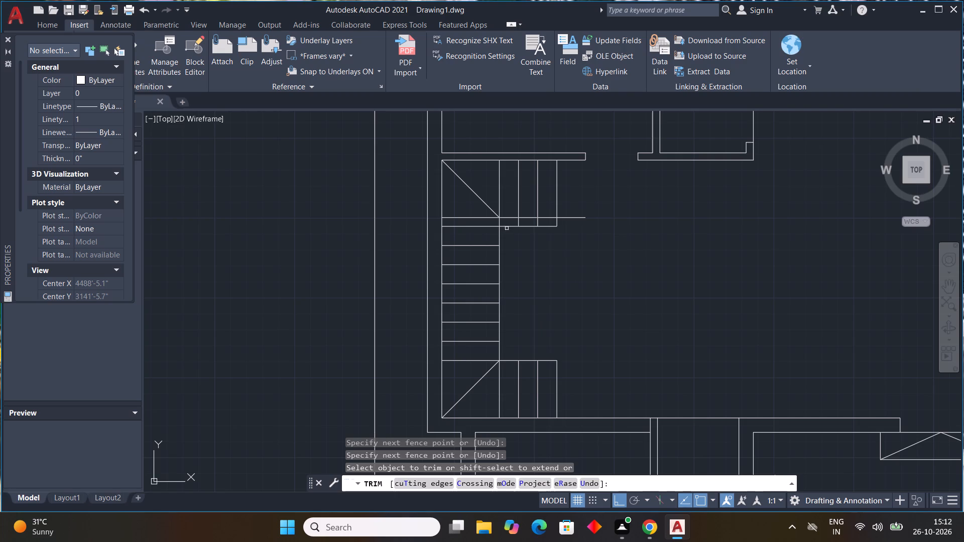
Trim the tread line and vertical stubs below the upper flight, and the upper 3' line's overhang past the outermost stair line.
{"action": "left_click_drag", "start_coordinate": [510, 226], "coordinate": [550, 229]}
{"action": "left_click_drag", "start_coordinate": [567, 225], "coordinate": [520, 223]}
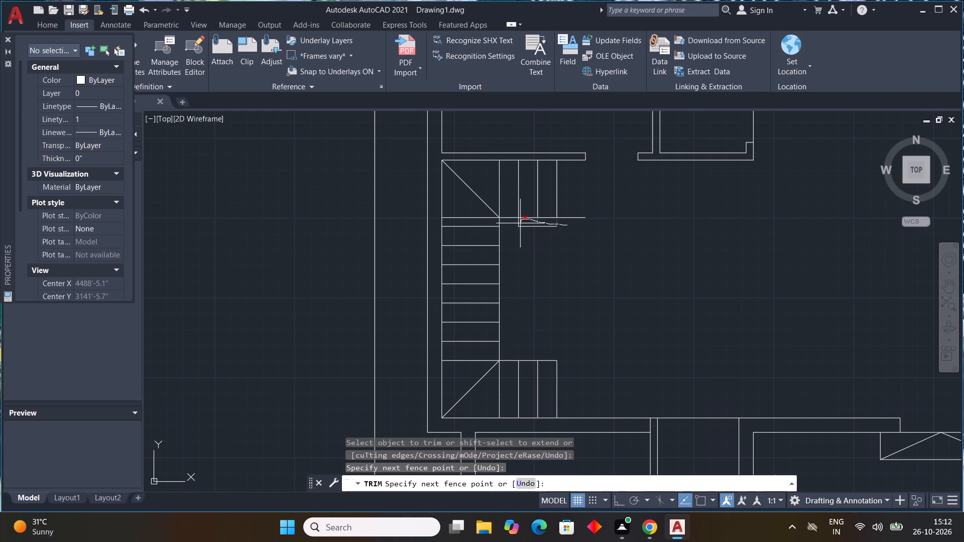
{"action": "left_click_drag", "start_coordinate": [520, 223], "coordinate": [521, 225]}
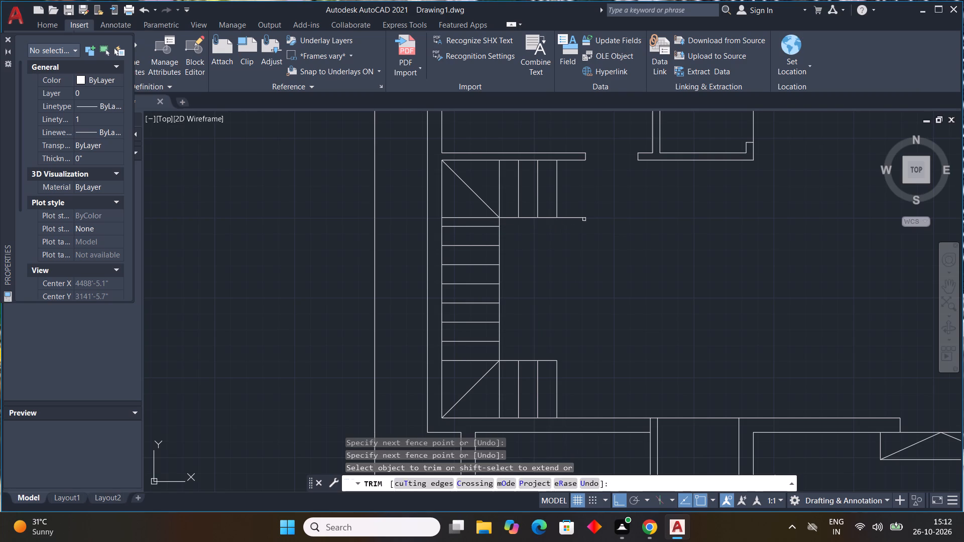
{"action": "left_click_drag", "start_coordinate": [587, 202], "coordinate": [576, 256]}
{"action": "key", "text": "Escape"}
{"action": "key", "text": "Escape"}
{"action": "key", "text": "Escape"}
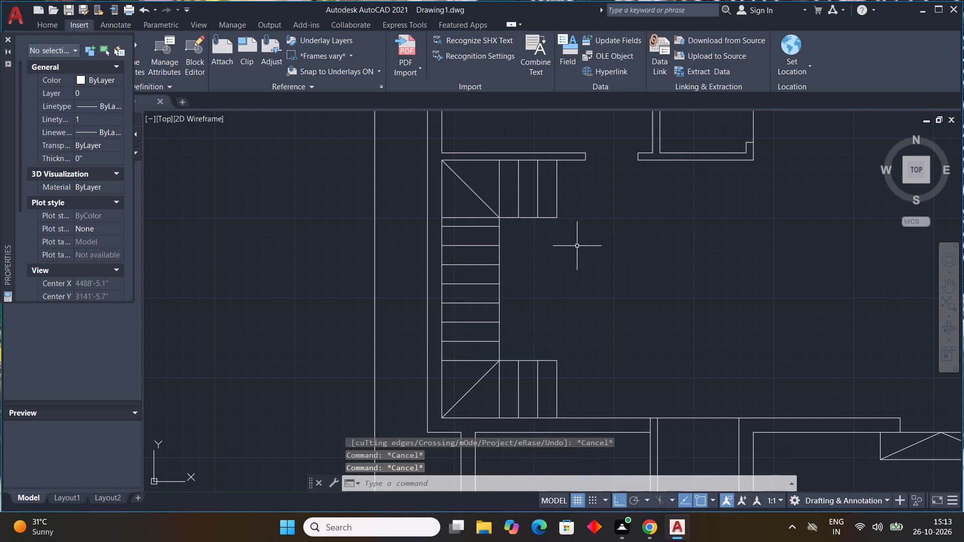
{"action": "key", "text": "Escape"}
{"action": "key", "text": "Escape"}
{"action": "key", "text": "Escape"}
{"action": "key", "text": "Escape"}
{"action": "key", "text": "Escape"}
{"action": "key", "text": "Escape"}
Start a line at the upper flight's outer lower corner.
{"action": "type", "text": "l"}
{"action": "key", "text": "space"}
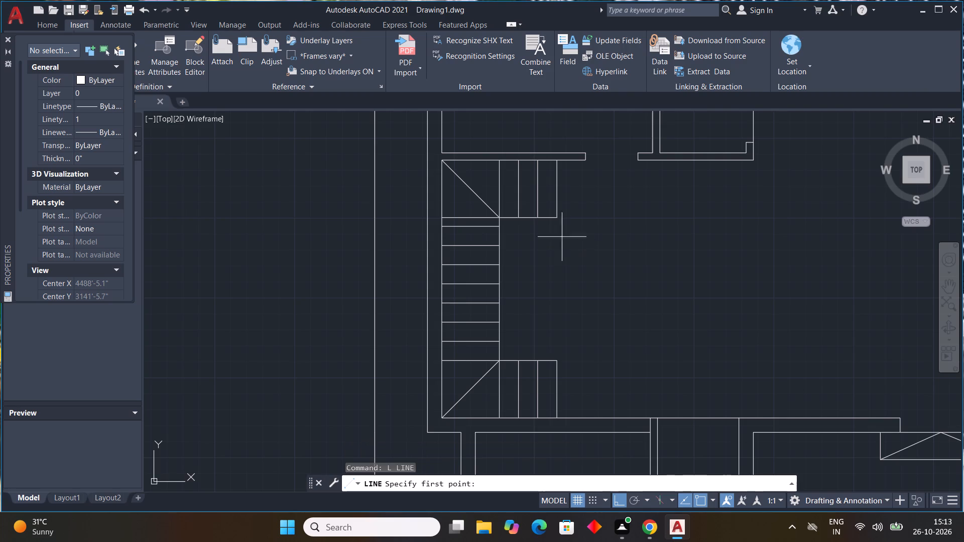
{"action": "left_click", "coordinate": [559, 218]}
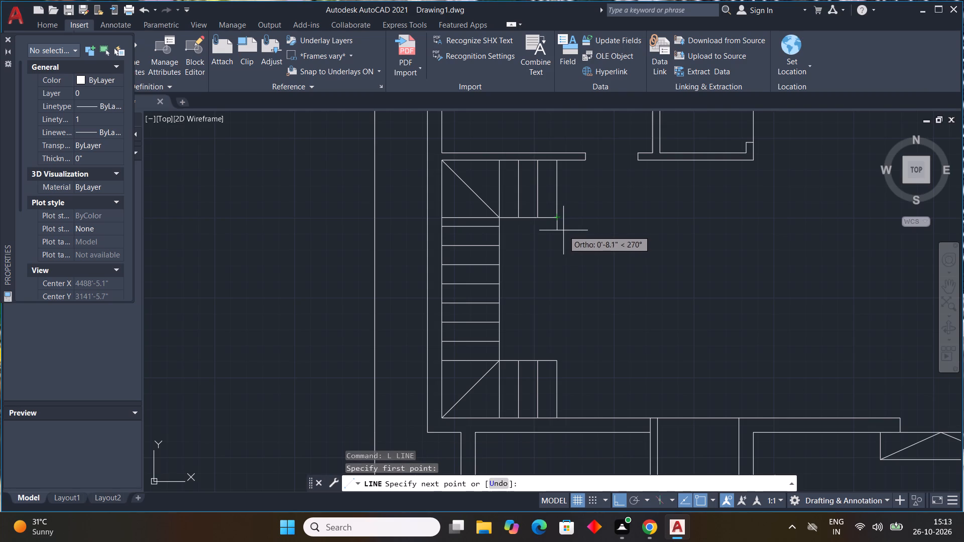
{"action": "scroll", "coordinate": [559, 227], "scroll_direction": "up", "scroll_amount": 3}
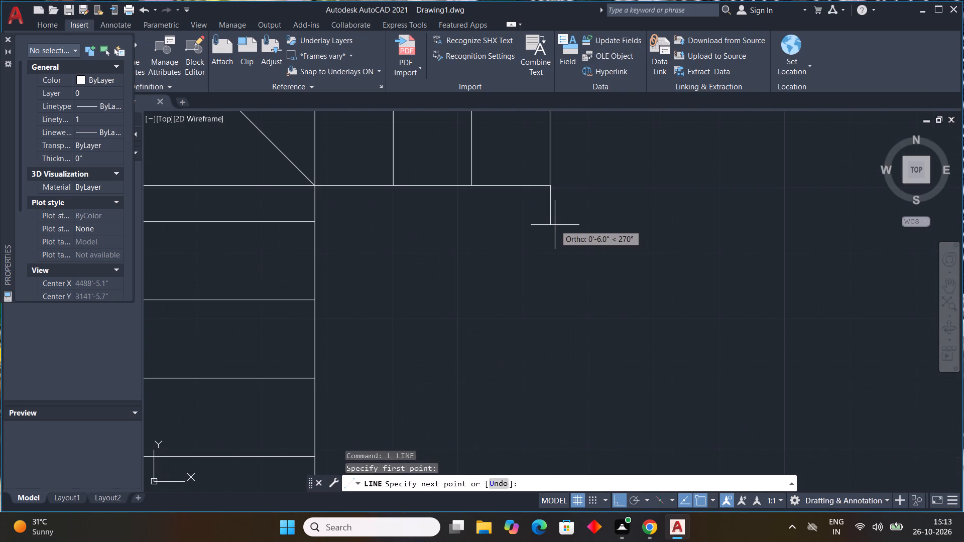
{"action": "scroll", "coordinate": [549, 213], "scroll_direction": "down", "scroll_amount": 1}
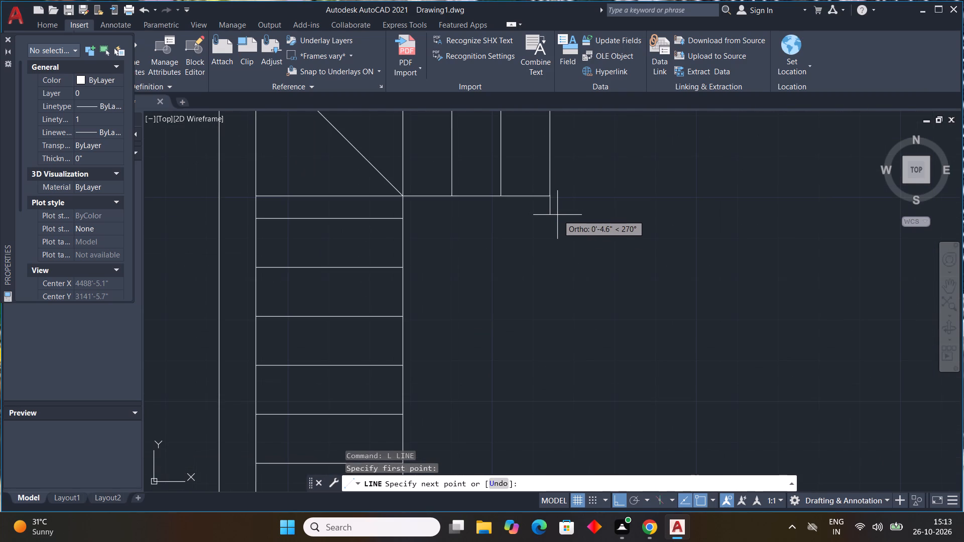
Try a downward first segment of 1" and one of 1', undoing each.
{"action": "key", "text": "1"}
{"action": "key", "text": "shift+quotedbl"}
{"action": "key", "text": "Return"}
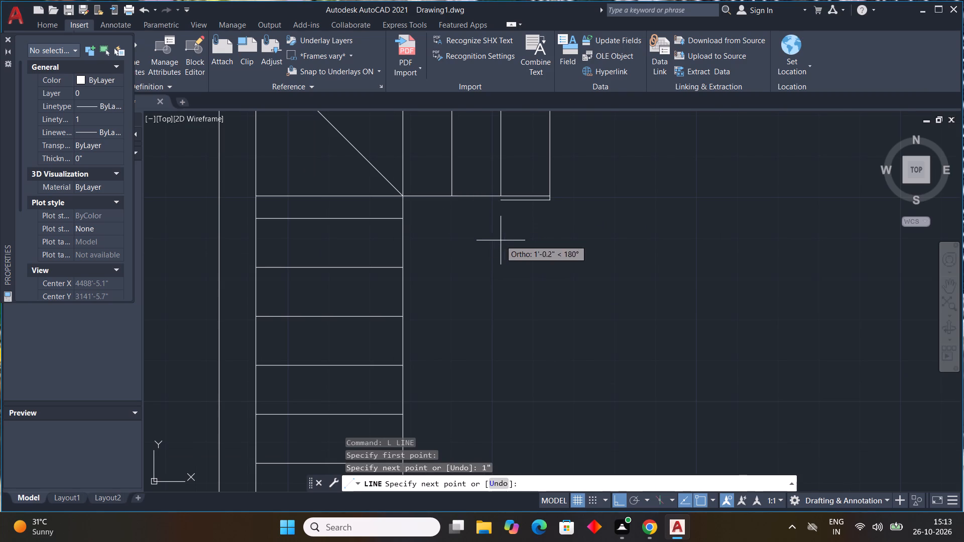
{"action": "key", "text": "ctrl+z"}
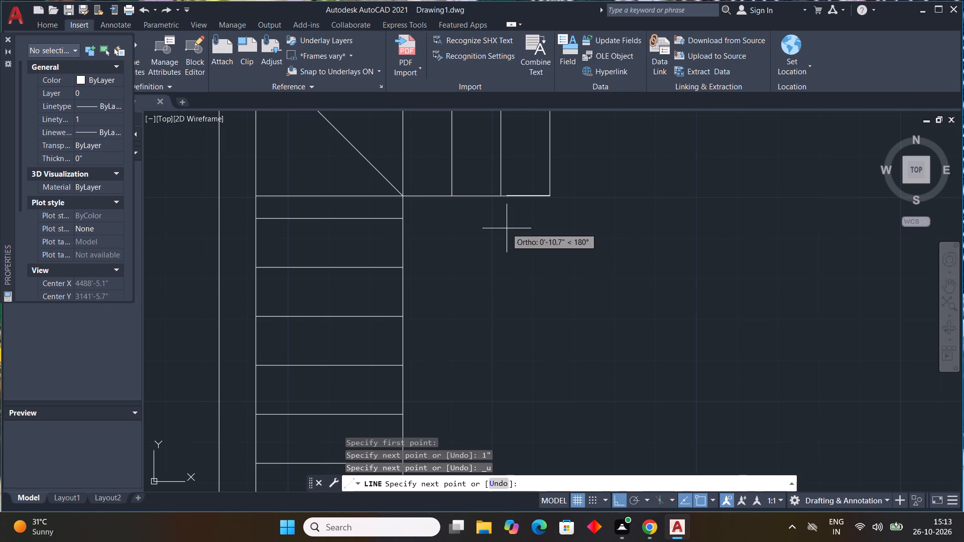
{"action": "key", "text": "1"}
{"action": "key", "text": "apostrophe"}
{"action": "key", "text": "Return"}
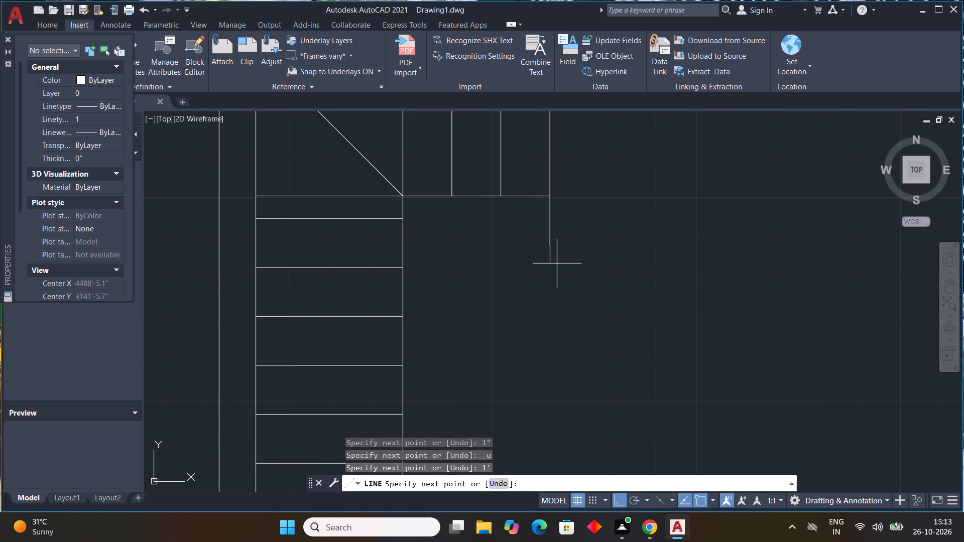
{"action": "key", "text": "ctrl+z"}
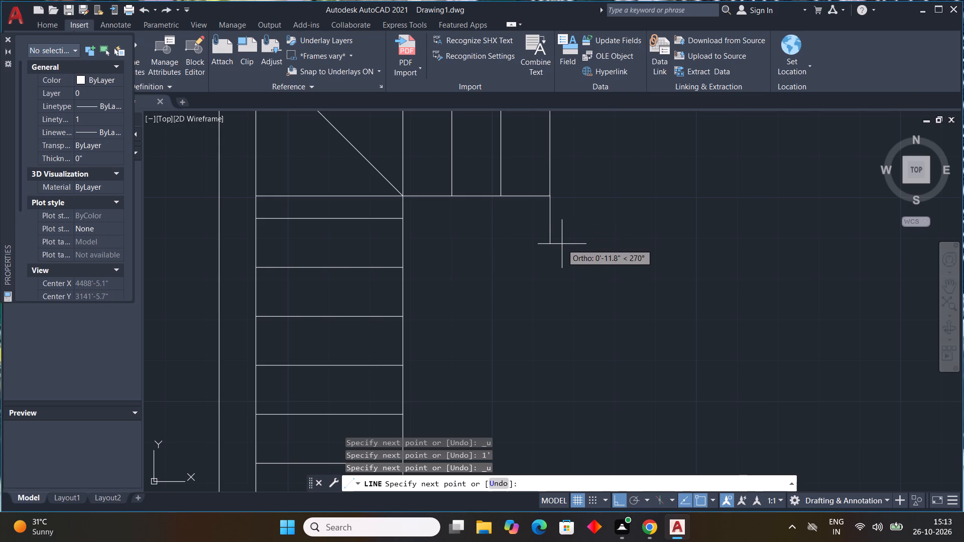
Draw the railing outline 4.5" down from the upper flight's corner, around the stairwell parallel to the flights, to the lower flight's outer corner.
{"action": "type", "text": "4.5\""}
{"action": "key", "text": "Return"}
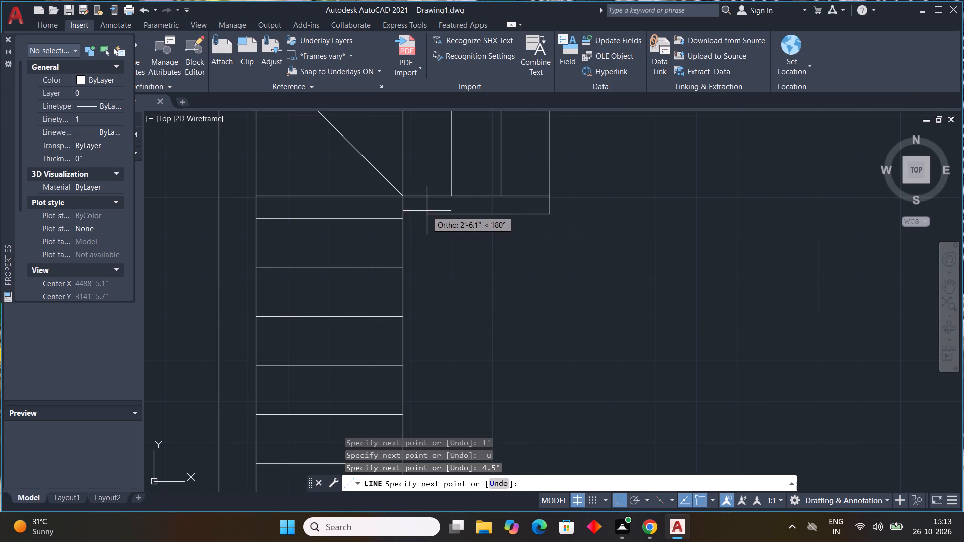
{"action": "left_click_drag", "start_coordinate": [424, 215], "coordinate": [431, 226]}
{"action": "scroll", "coordinate": [442, 257], "scroll_direction": "down", "scroll_amount": 1}
{"action": "middle_click_drag", "start_coordinate": [441, 257], "coordinate": [429, 180]}
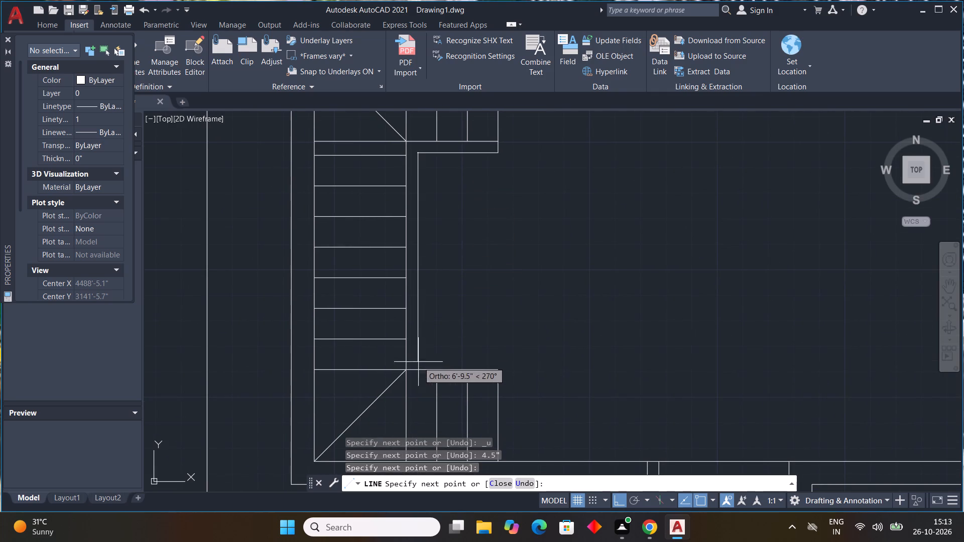
{"action": "left_click", "coordinate": [419, 360]}
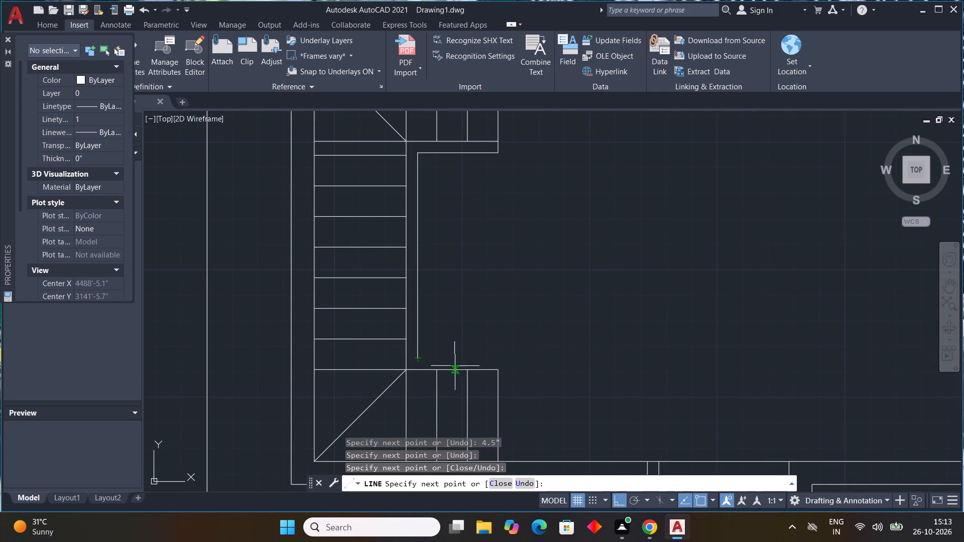
{"action": "left_click", "coordinate": [499, 358]}
{"action": "left_click", "coordinate": [497, 366]}
{"action": "key", "text": "Escape"}
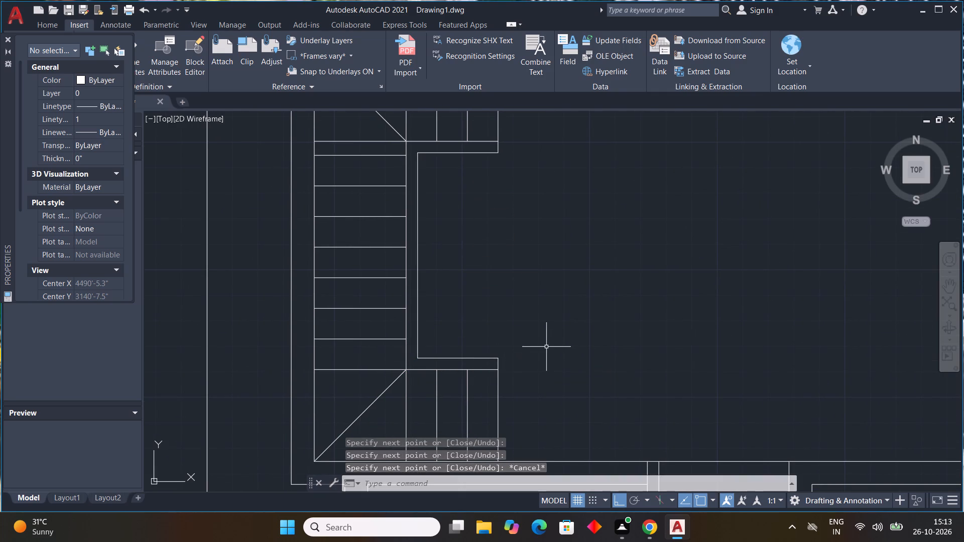
Draw a centre line along the railing strip from the midpoint of its lower end to the midpoint of its upper end.
{"action": "key", "text": "l"}
{"action": "key", "text": "space"}
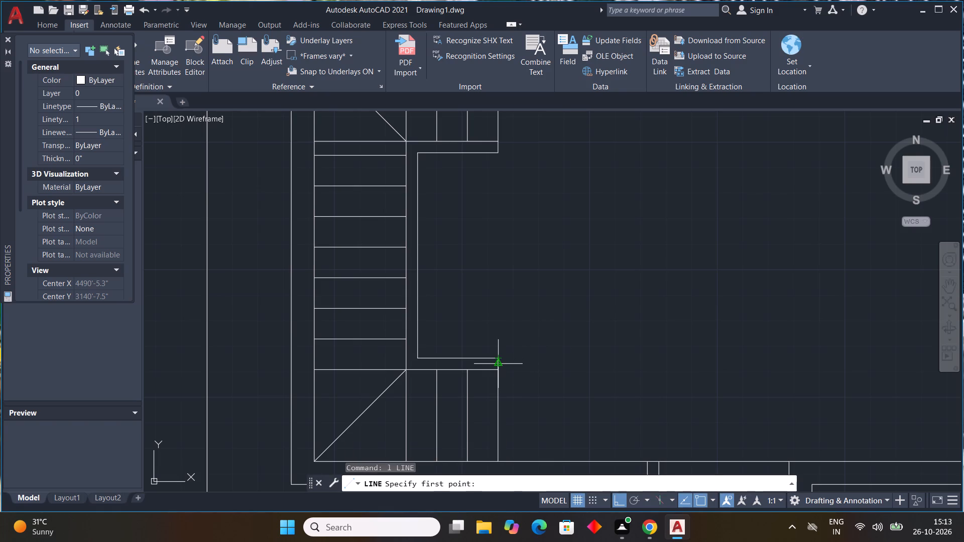
{"action": "left_click", "coordinate": [500, 365]}
{"action": "scroll", "coordinate": [415, 362], "scroll_direction": "up", "scroll_amount": 2}
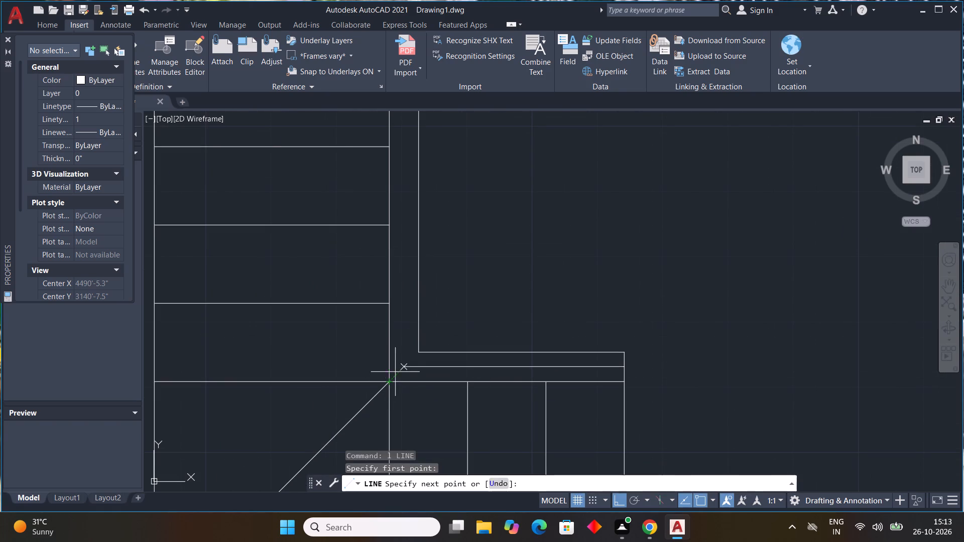
{"action": "left_click", "coordinate": [401, 367]}
{"action": "scroll", "coordinate": [392, 285], "scroll_direction": "down", "scroll_amount": 1}
{"action": "middle_click_drag", "start_coordinate": [392, 285], "coordinate": [418, 390]}
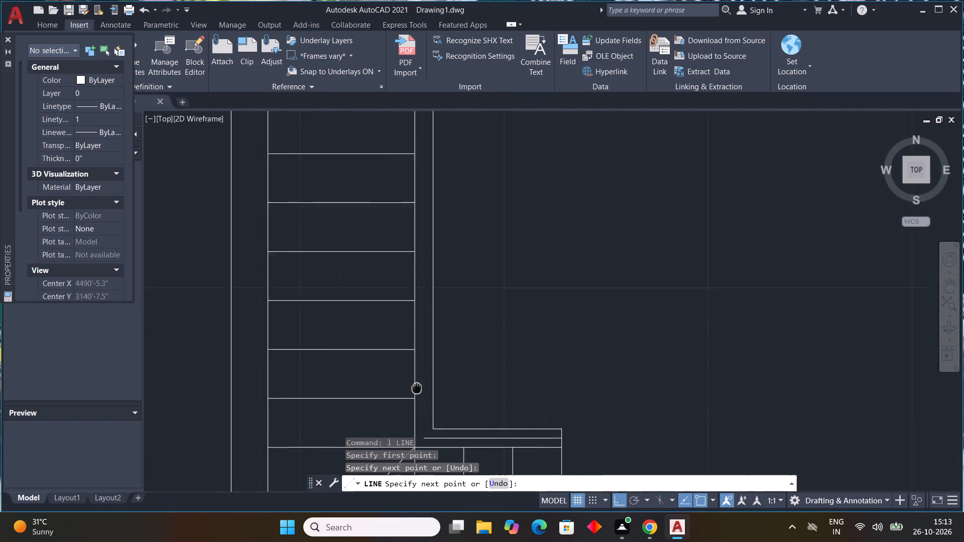
{"action": "scroll", "coordinate": [420, 394], "scroll_direction": "down", "scroll_amount": 1}
{"action": "middle_click_drag", "start_coordinate": [418, 390], "coordinate": [430, 402]}
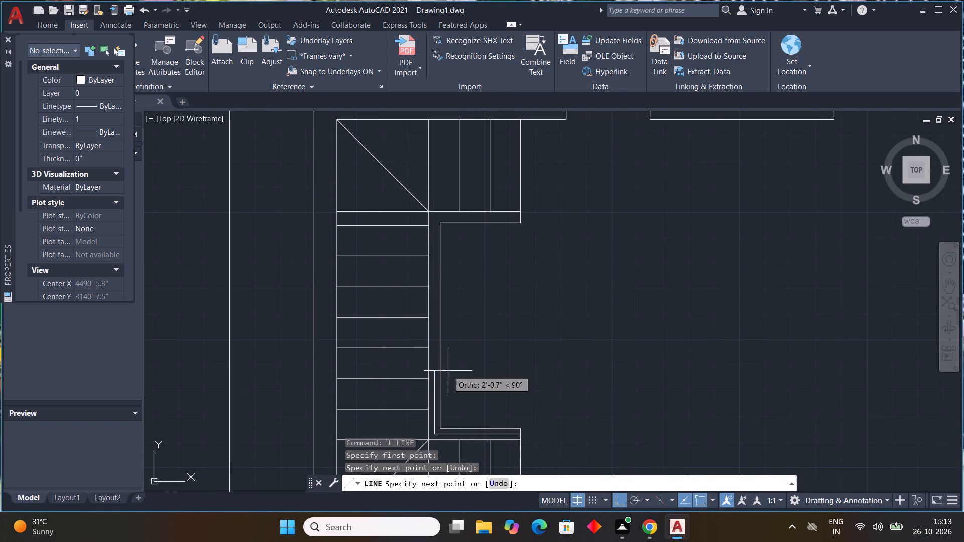
{"action": "middle_click_drag", "start_coordinate": [448, 372], "coordinate": [459, 396]}
{"action": "scroll", "coordinate": [445, 241], "scroll_direction": "up", "scroll_amount": 5}
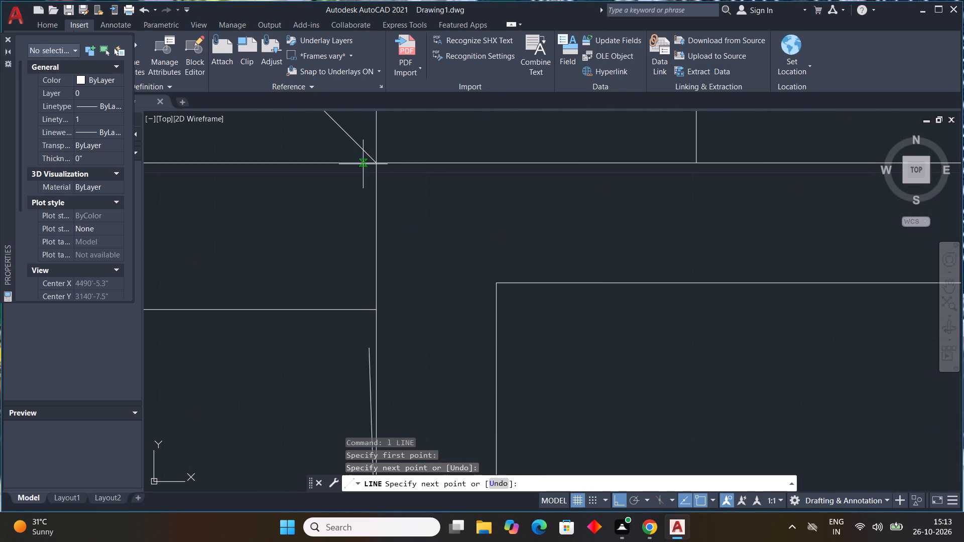
{"action": "left_click", "coordinate": [433, 223]}
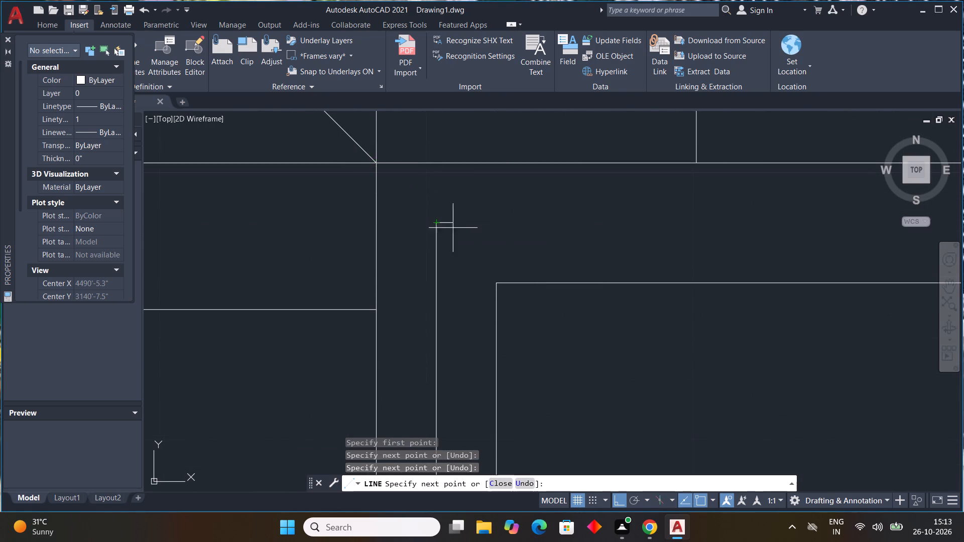
{"action": "scroll", "coordinate": [508, 232], "scroll_direction": "down", "scroll_amount": 4}
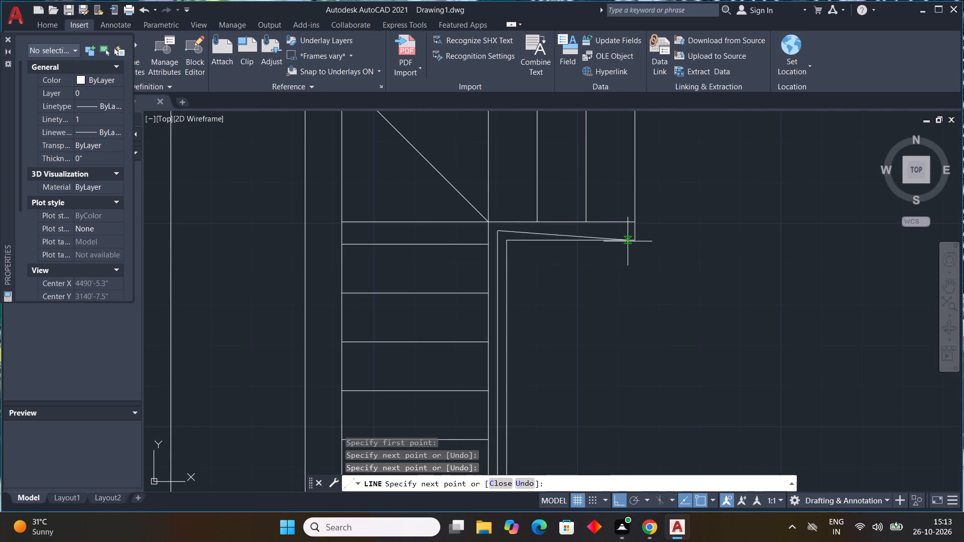
{"action": "scroll", "coordinate": [628, 241], "scroll_direction": "up", "scroll_amount": 1}
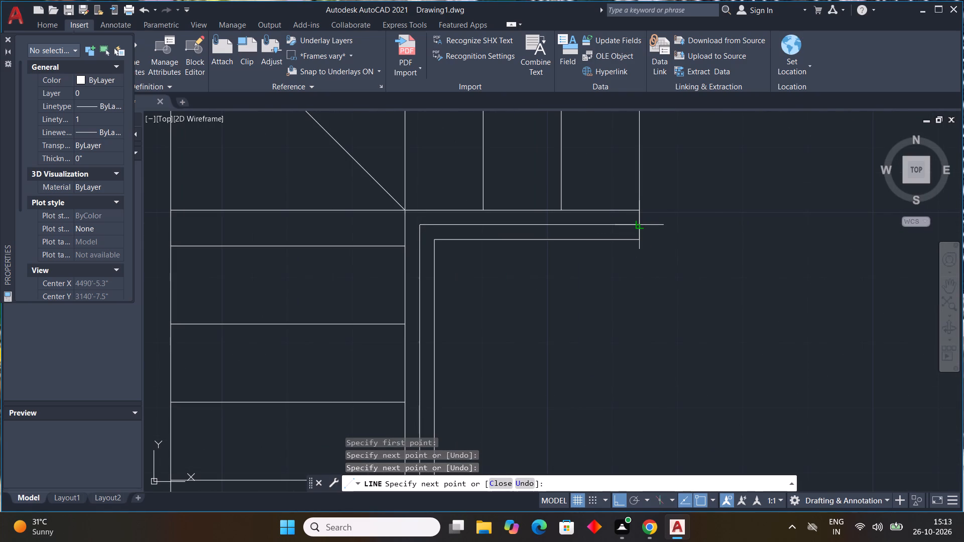
{"action": "left_click_drag", "start_coordinate": [639, 228], "coordinate": [645, 228]}
{"action": "key", "text": "Escape"}
Draw an arrowhead on the lower flight's end tread, from its outer corner to the adjacent riser's midpoint and back to its lower corner.
{"action": "scroll", "coordinate": [685, 233], "scroll_direction": "down", "scroll_amount": 4}
{"action": "middle_click_drag", "start_coordinate": [721, 264], "coordinate": [641, 251]}
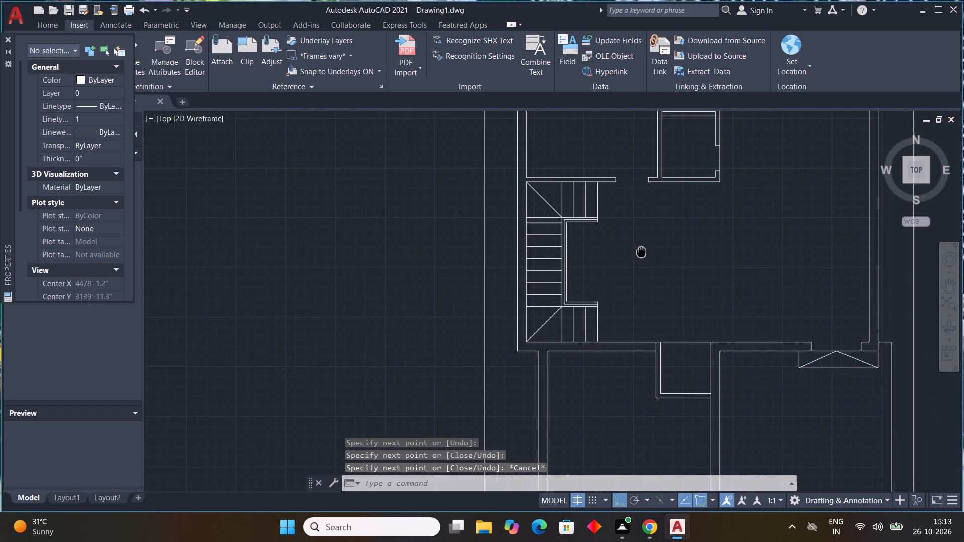
{"action": "middle_click_drag", "start_coordinate": [641, 251], "coordinate": [639, 250]}
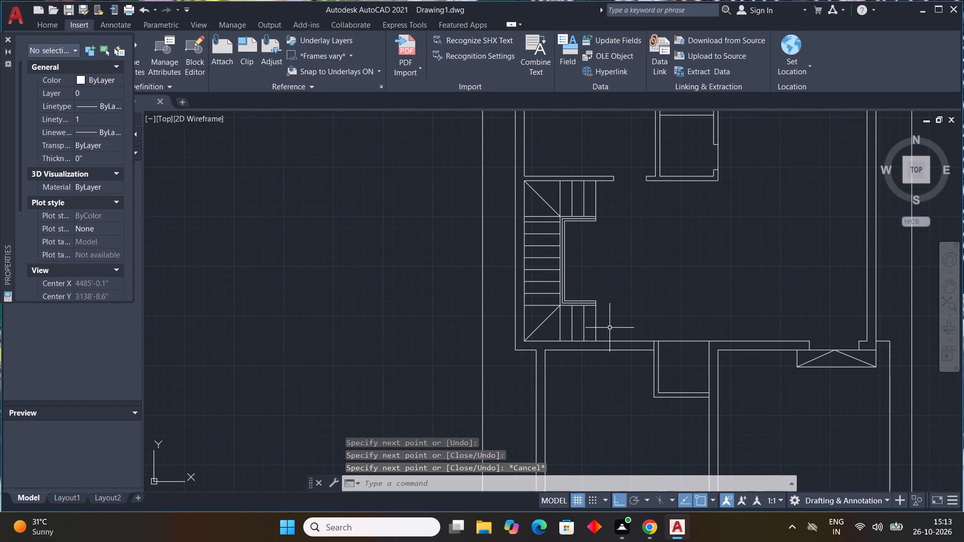
{"action": "key", "text": "l"}
{"action": "key", "text": "space"}
{"action": "scroll", "coordinate": [568, 333], "scroll_direction": "up", "scroll_amount": 3}
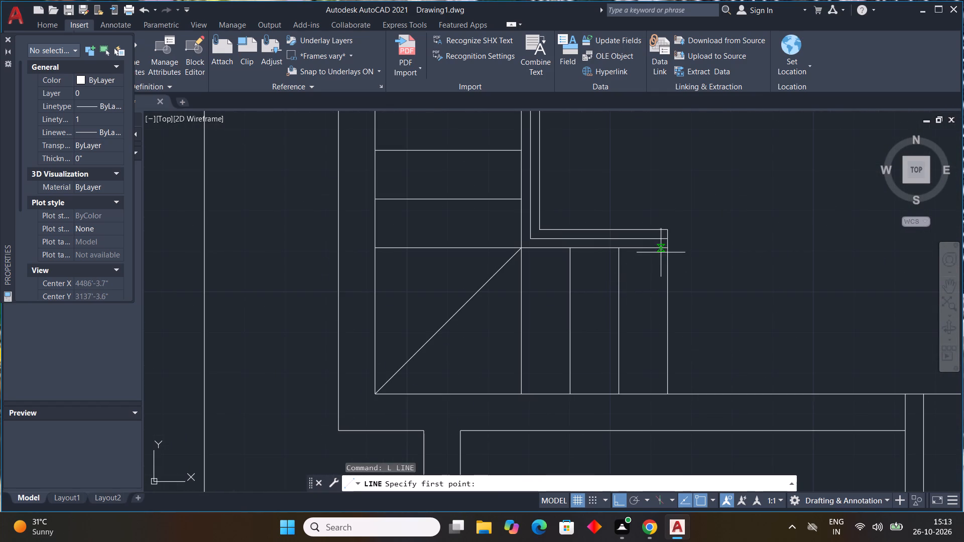
{"action": "left_click", "coordinate": [666, 248]}
{"action": "left_click", "coordinate": [622, 320]}
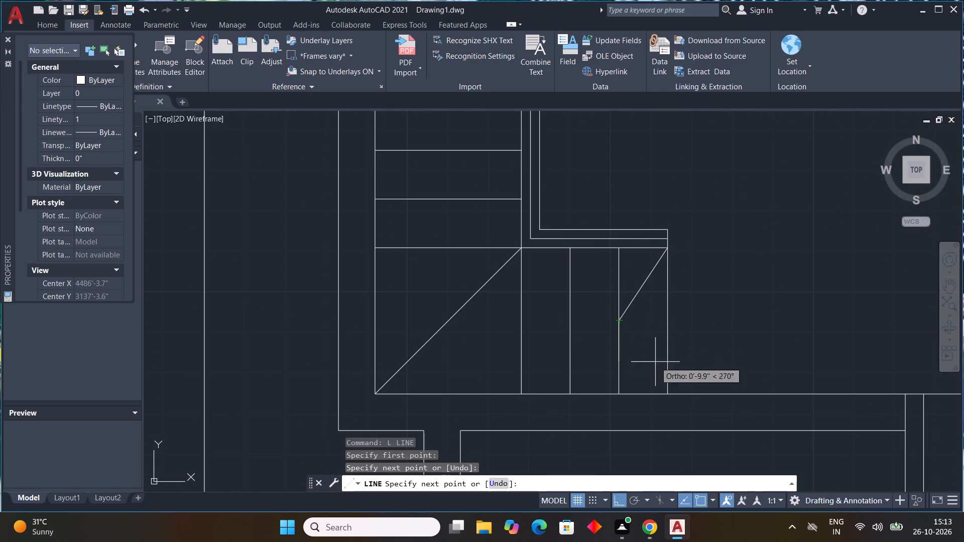
{"action": "left_click", "coordinate": [667, 395]}
{"action": "key", "text": "Escape"}
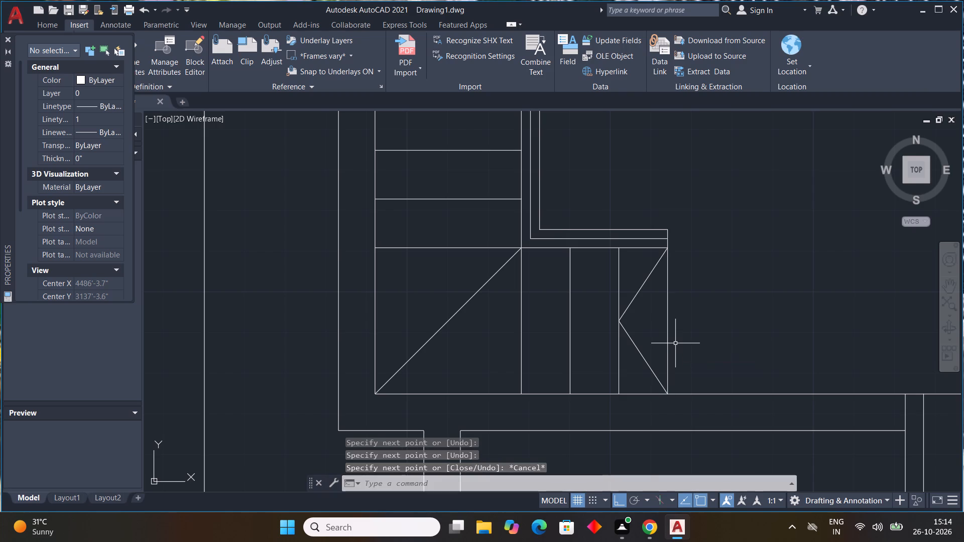
Stretch the upper flight's second-to-last riser line down to the railing's outer edge.
{"action": "middle_click_drag", "start_coordinate": [641, 267], "coordinate": [598, 422]}
{"action": "scroll", "coordinate": [637, 278], "scroll_direction": "down", "scroll_amount": 1}
{"action": "middle_click_drag", "start_coordinate": [590, 197], "coordinate": [552, 295]}
{"action": "scroll", "coordinate": [574, 253], "scroll_direction": "down", "scroll_amount": 1}
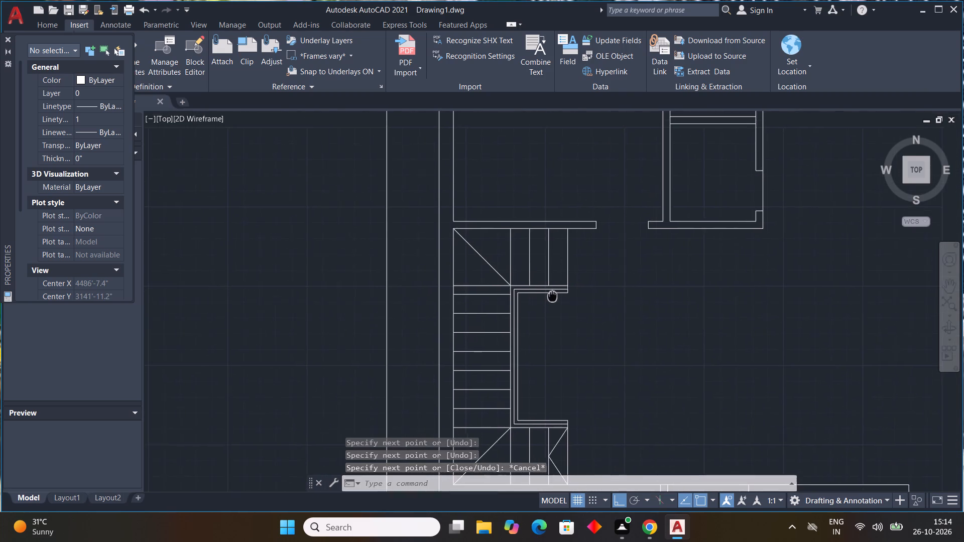
{"action": "middle_click_drag", "start_coordinate": [552, 295], "coordinate": [488, 288]}
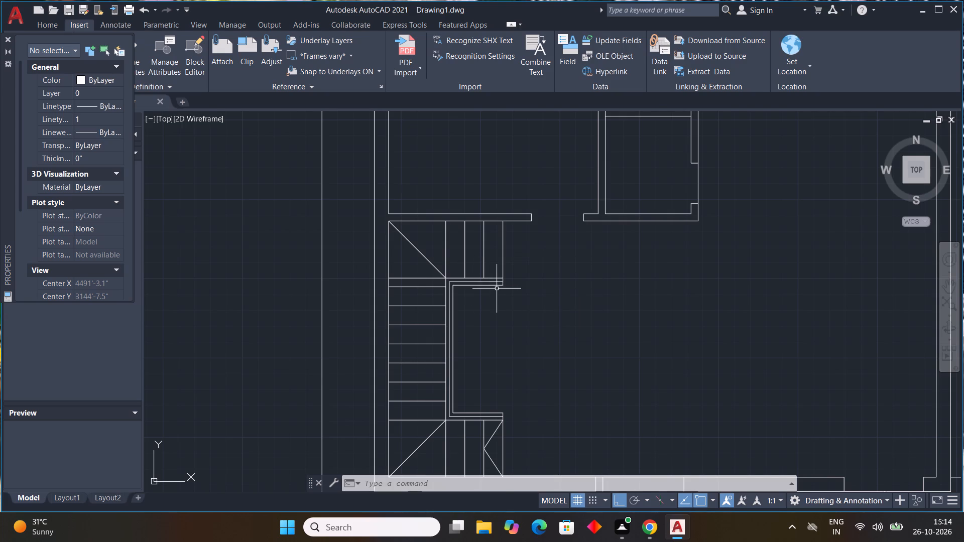
{"action": "scroll", "coordinate": [497, 288], "scroll_direction": "up", "scroll_amount": 1}
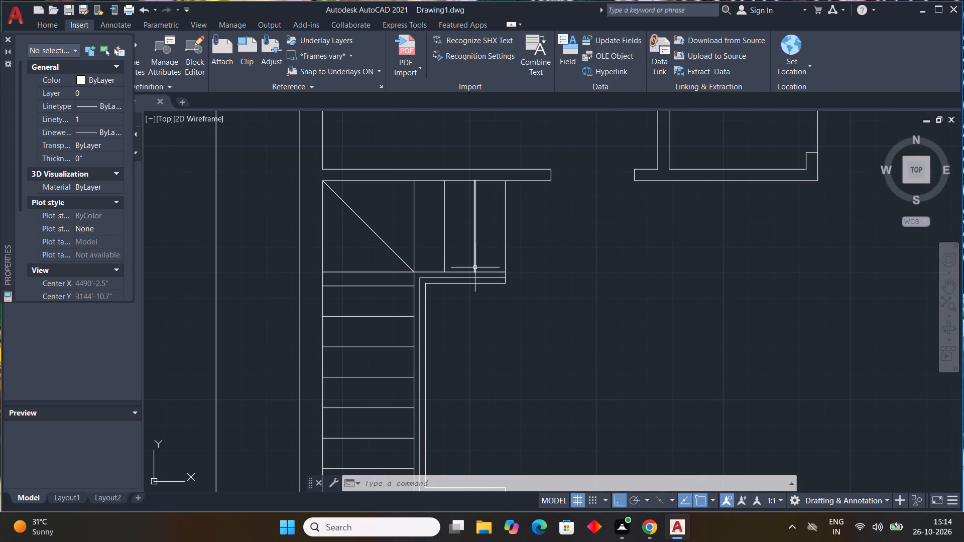
{"action": "left_click", "coordinate": [475, 267]}
{"action": "left_click", "coordinate": [475, 274]}
{"action": "left_click", "coordinate": [475, 285]}
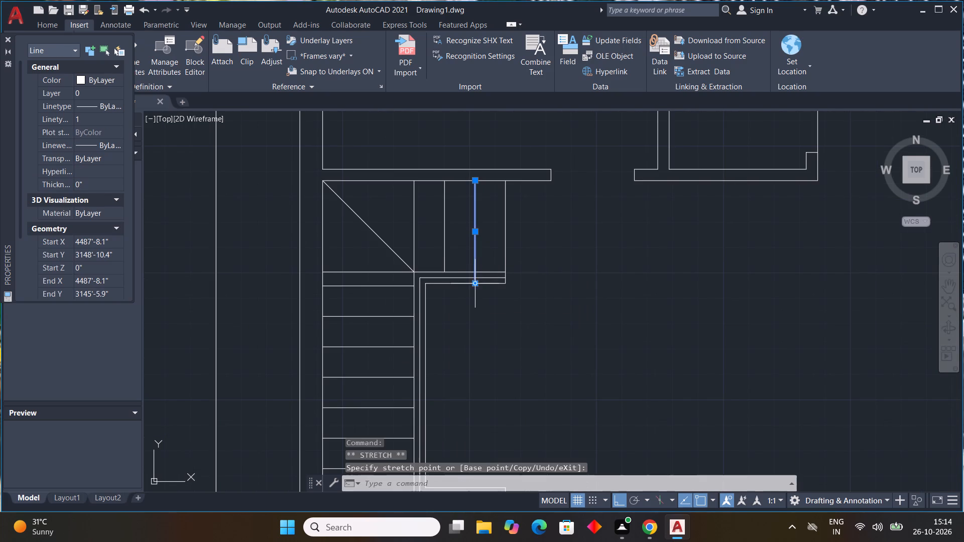
{"action": "key", "text": "Escape"}
{"action": "key", "text": "Escape"}
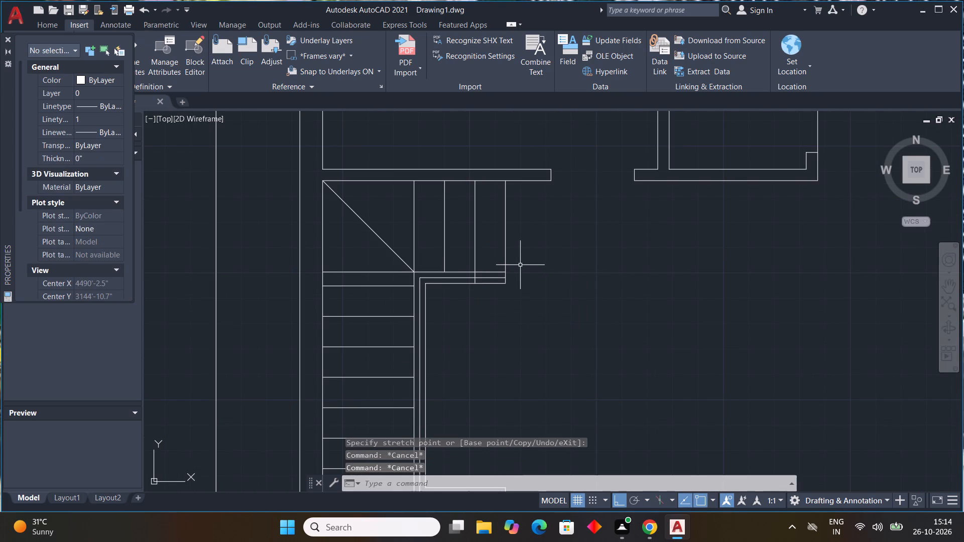
Trim the upper flight and railing lines beyond the extended riser, removing the old end line and its leftover stub.
{"action": "type", "text": "tr"}
{"action": "key", "text": "space"}
{"action": "left_click_drag", "start_coordinate": [493, 257], "coordinate": [486, 293]}
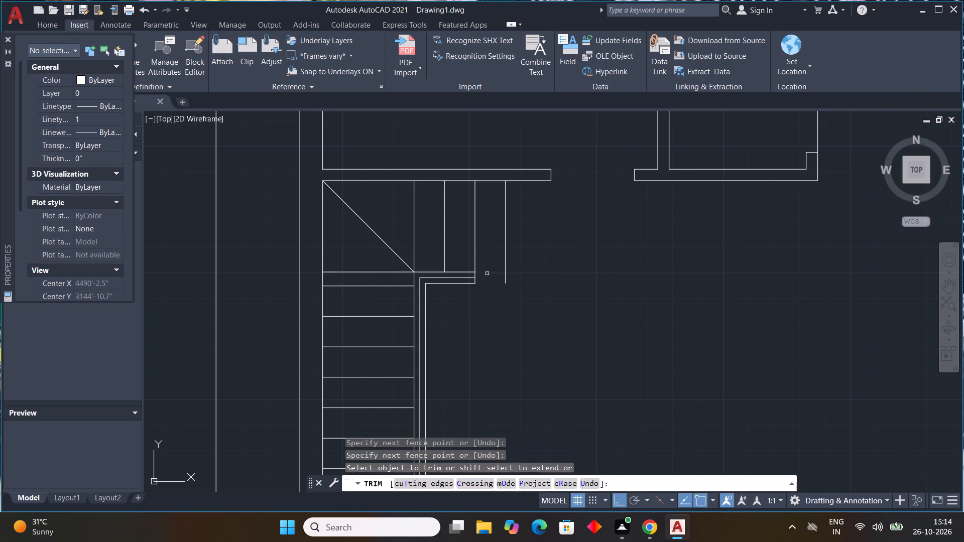
{"action": "left_click_drag", "start_coordinate": [487, 265], "coordinate": [513, 265]}
{"action": "key", "text": "Escape"}
{"action": "key", "text": "Escape"}
{"action": "key", "text": "Escape"}
{"action": "key", "text": "Escape"}
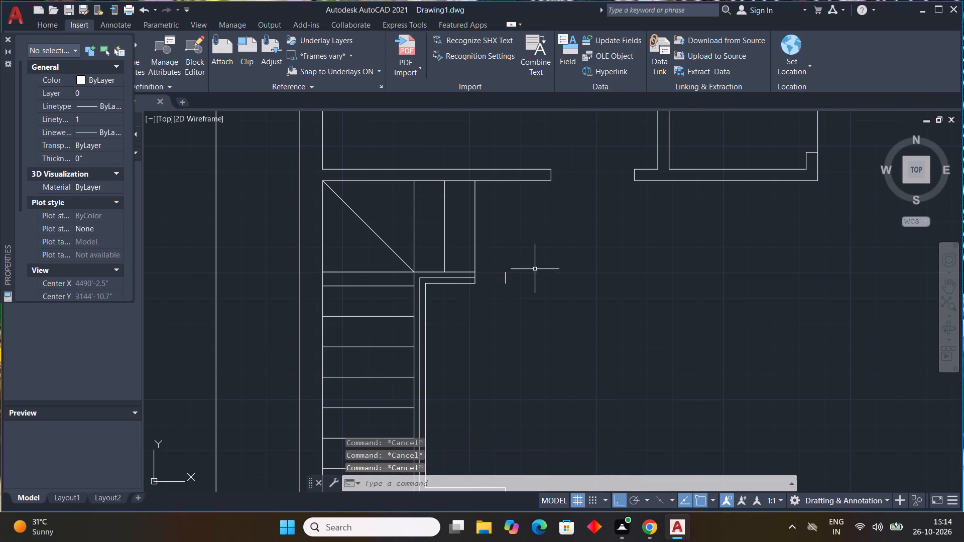
{"action": "left_click", "coordinate": [504, 277]}
{"action": "left_click", "coordinate": [526, 277]}
{"action": "key", "text": "Delete"}
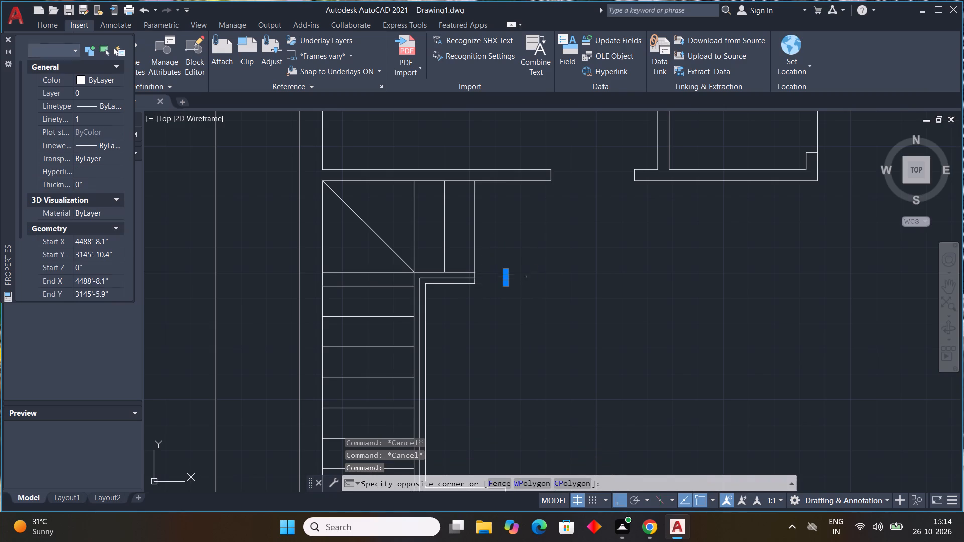
With Ortho off, draw a slanted zigzag break line from the upper railing's cut end up to the partition above the stairs.
{"action": "key", "text": "l"}
{"action": "key", "text": "space"}
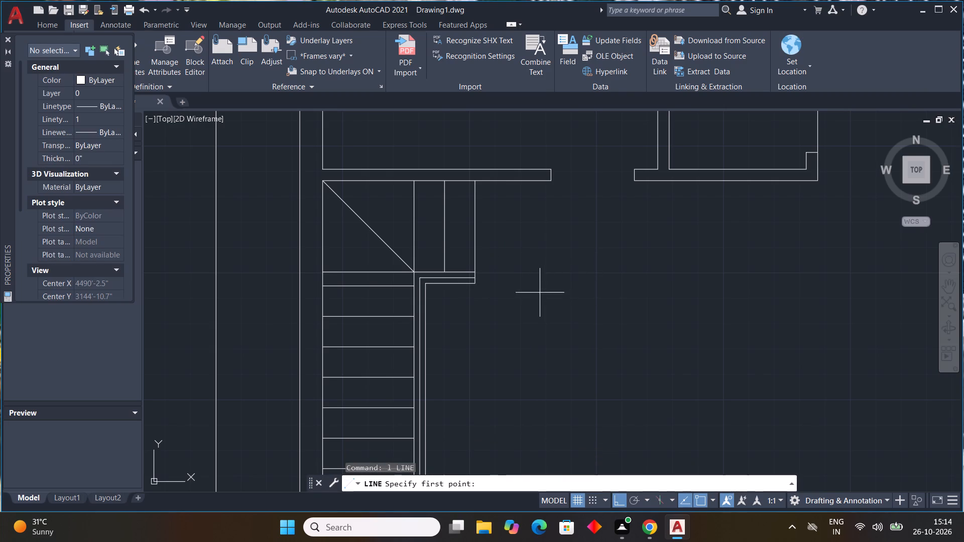
{"action": "left_click_drag", "start_coordinate": [476, 286], "coordinate": [479, 280]}
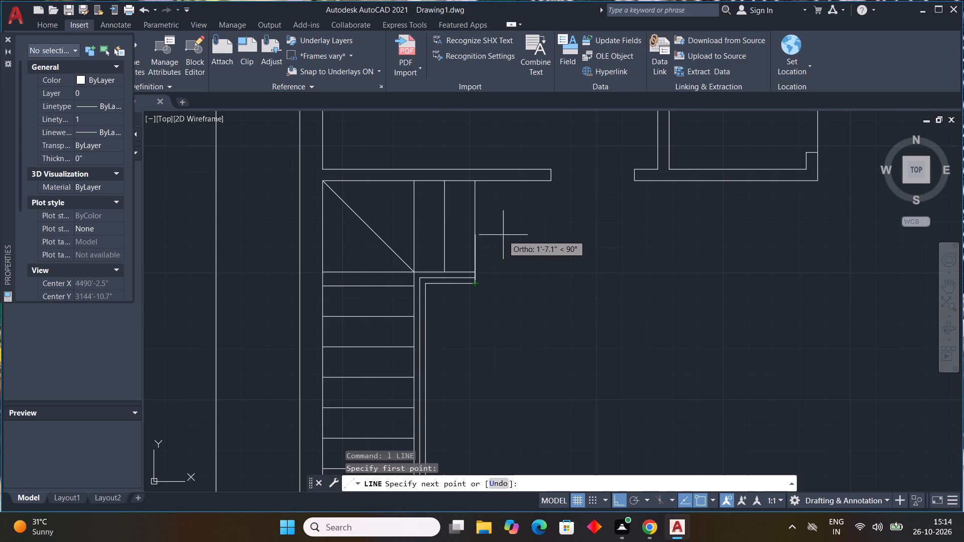
{"action": "key", "text": "F8"}
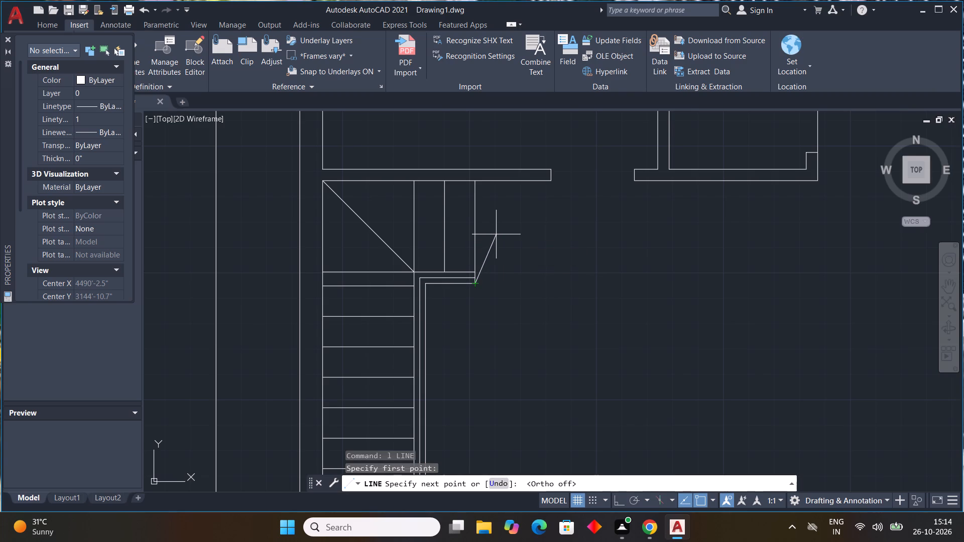
{"action": "left_click", "coordinate": [496, 234]}
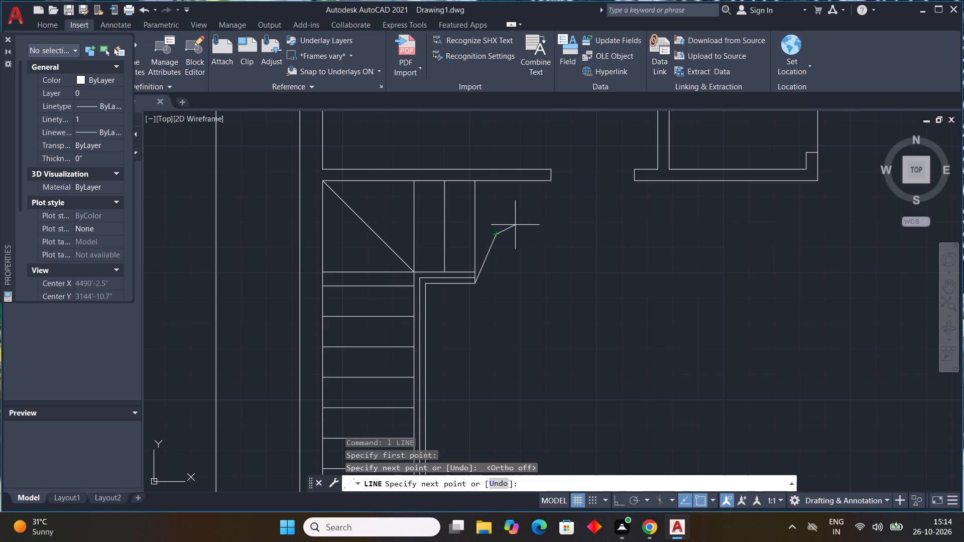
{"action": "scroll", "coordinate": [509, 232], "scroll_direction": "up", "scroll_amount": 3}
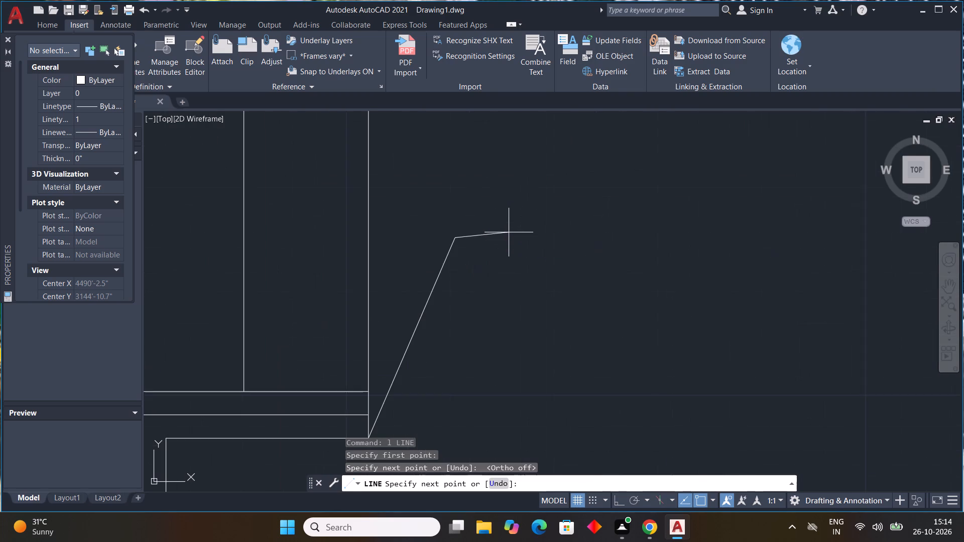
{"action": "left_click", "coordinate": [518, 214]}
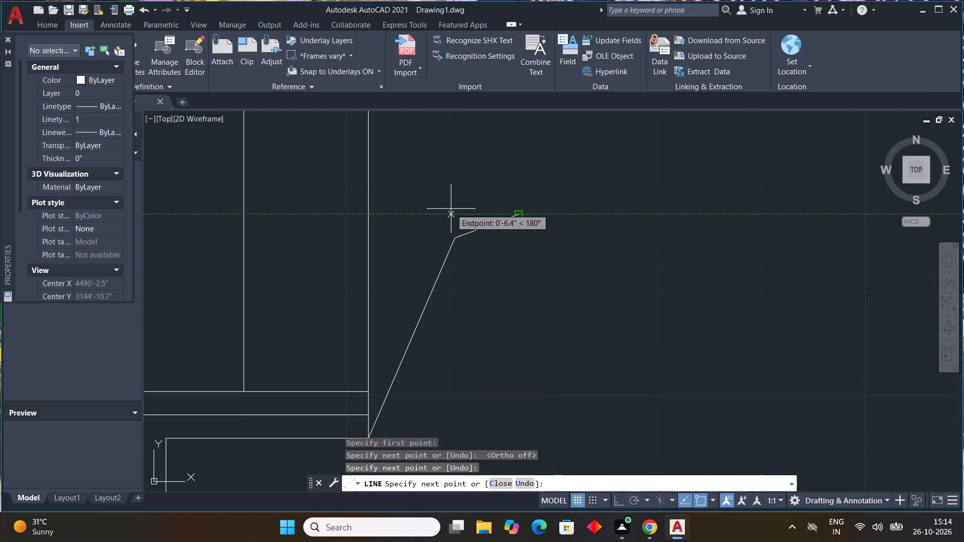
{"action": "left_click", "coordinate": [435, 200]}
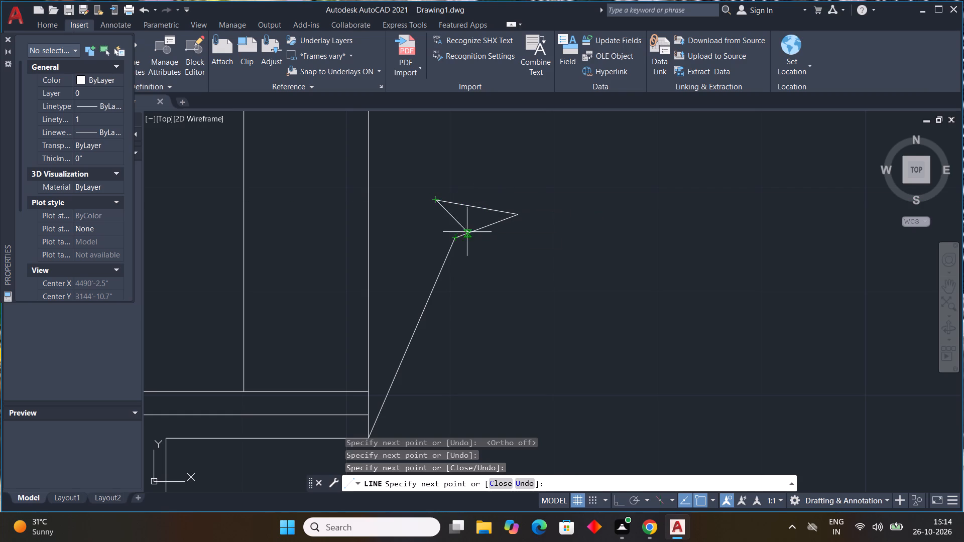
{"action": "left_click", "coordinate": [492, 179]}
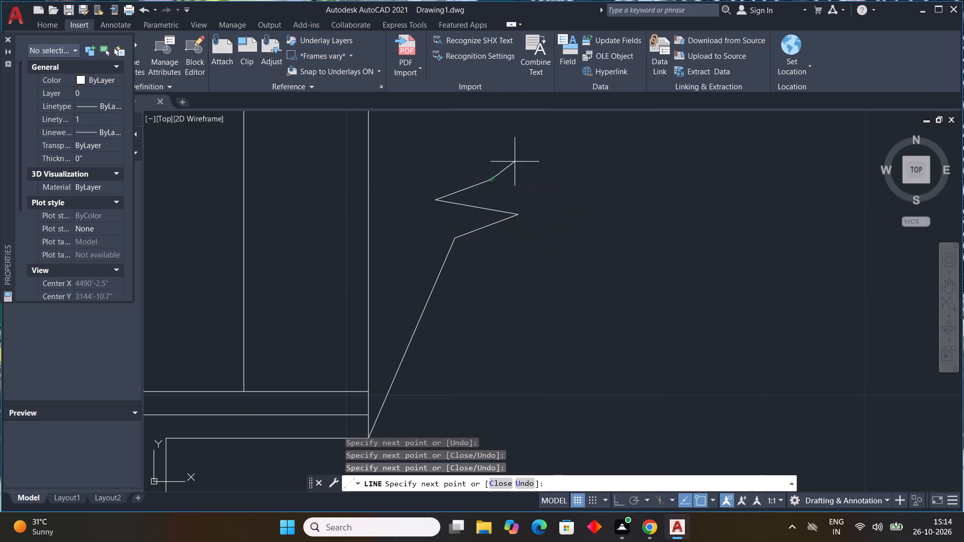
{"action": "middle_click_drag", "start_coordinate": [516, 160], "coordinate": [435, 306]}
{"action": "scroll", "coordinate": [516, 160], "scroll_direction": "down", "scroll_amount": 3}
{"action": "scroll", "coordinate": [446, 276], "scroll_direction": "up", "scroll_amount": 2}
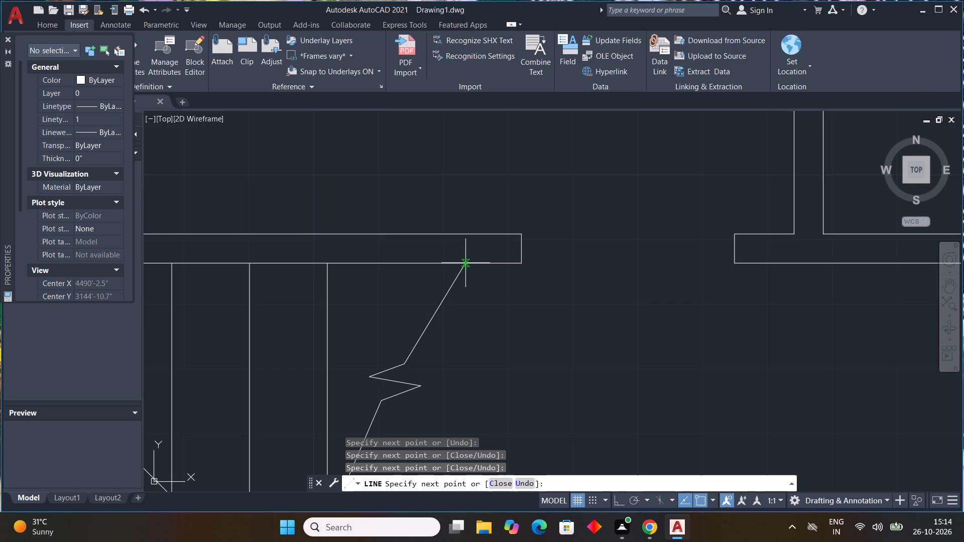
{"action": "left_click", "coordinate": [461, 262]}
{"action": "key", "text": "Escape"}
{"action": "scroll", "coordinate": [567, 293], "scroll_direction": "down", "scroll_amount": 3}
{"action": "middle_click_drag", "start_coordinate": [592, 303], "coordinate": [582, 295]}
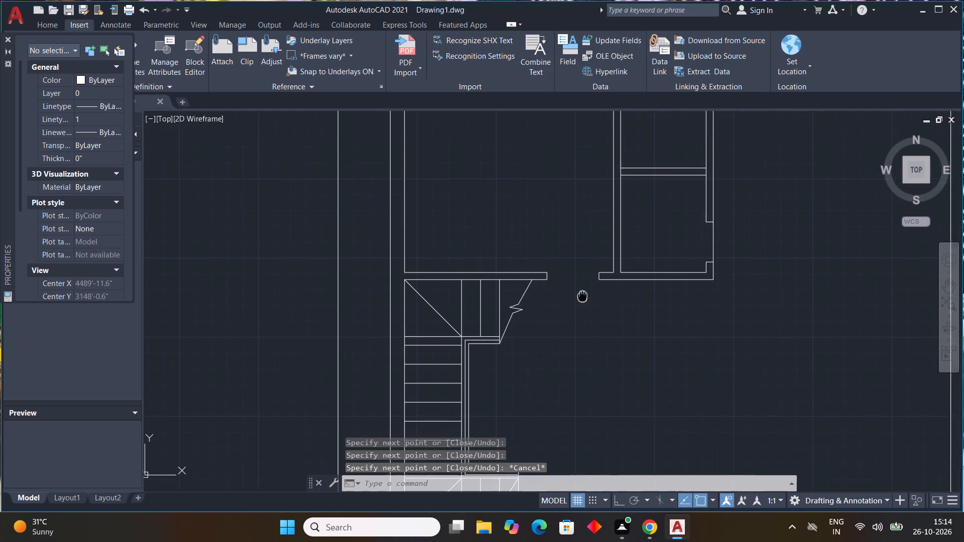
{"action": "middle_click_drag", "start_coordinate": [582, 295], "coordinate": [539, 243]}
{"action": "scroll", "coordinate": [538, 248], "scroll_direction": "down", "scroll_amount": 2}
{"action": "middle_click_drag", "start_coordinate": [550, 293], "coordinate": [543, 268]}
{"action": "key", "text": "Escape"}
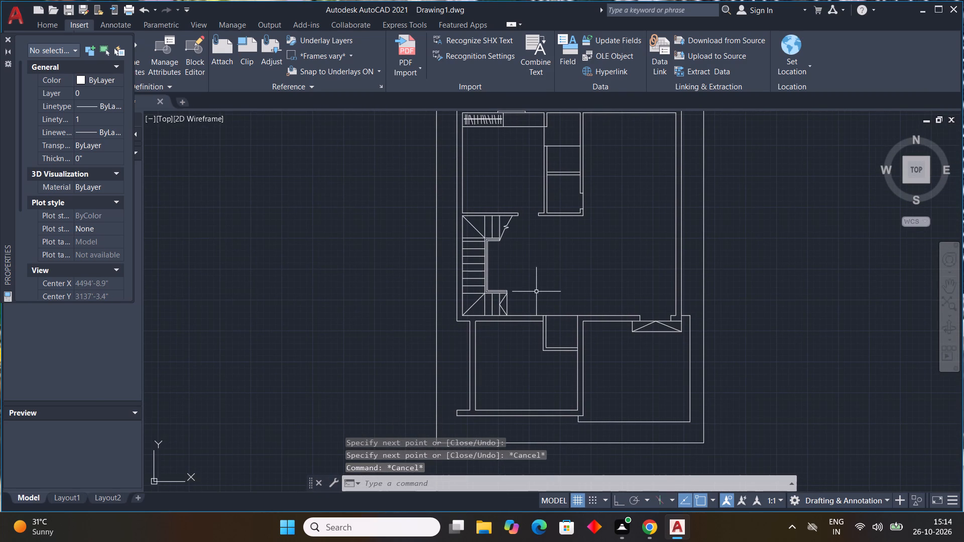
{"action": "key", "text": "Escape"}
{"action": "key", "text": "Escape"}
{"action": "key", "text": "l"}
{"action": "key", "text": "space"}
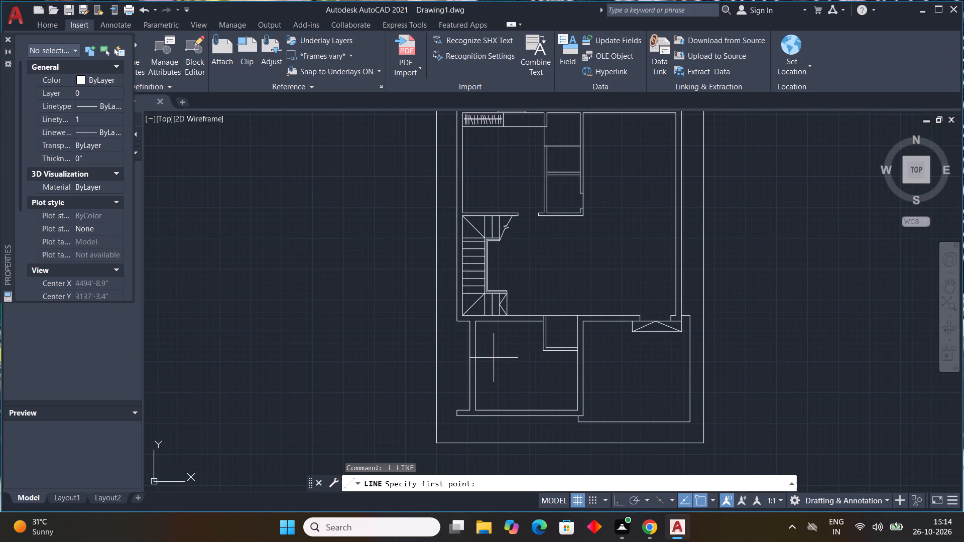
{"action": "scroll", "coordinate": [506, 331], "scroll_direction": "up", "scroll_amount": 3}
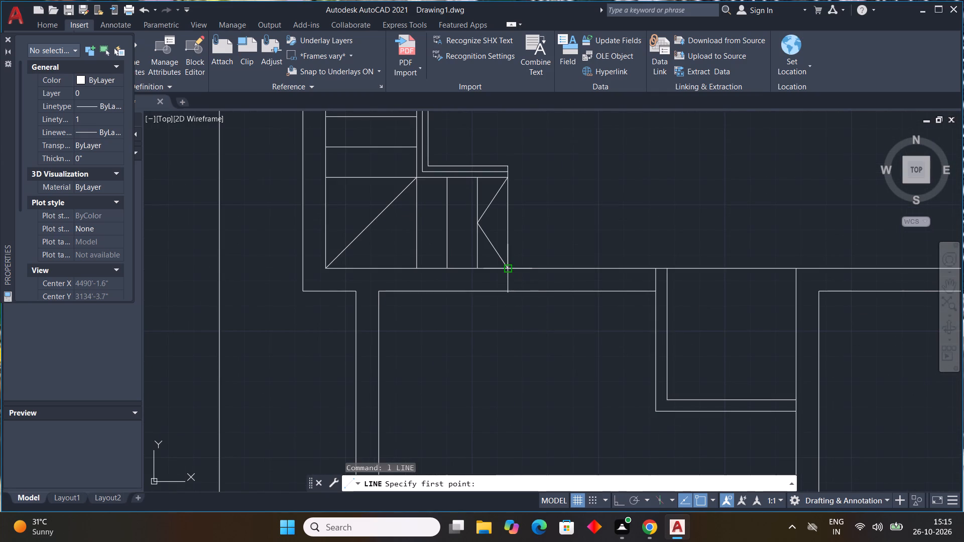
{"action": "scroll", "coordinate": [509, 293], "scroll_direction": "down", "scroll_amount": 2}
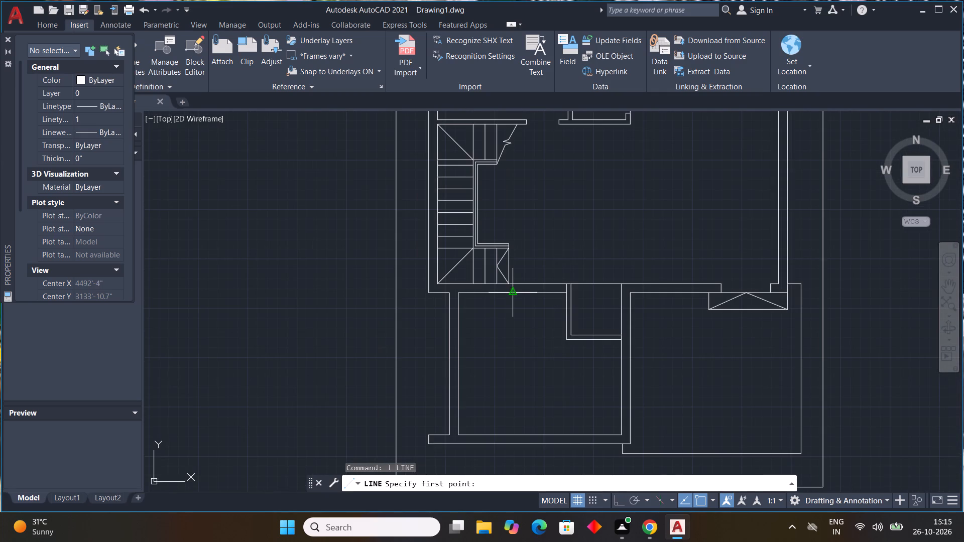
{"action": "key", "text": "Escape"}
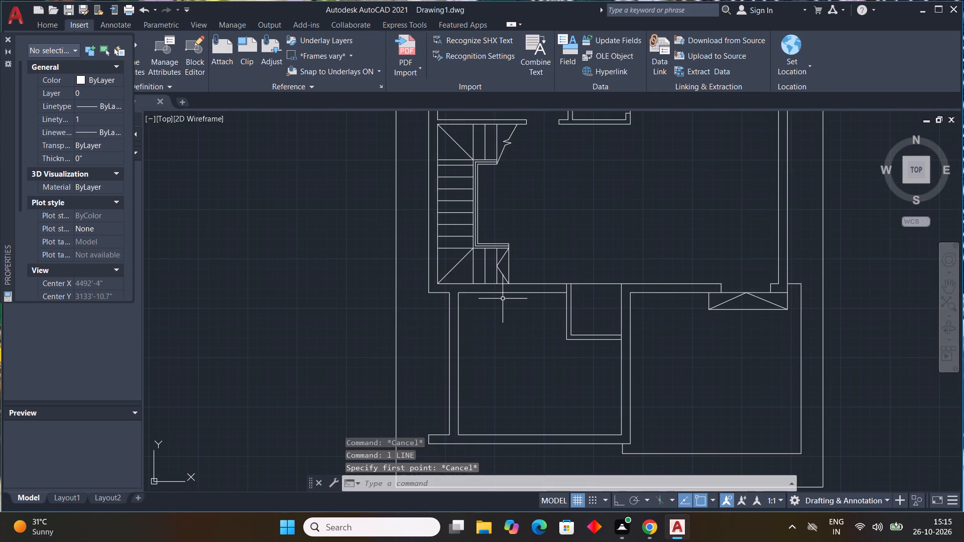
Delete the front room's upper wall line running from the west wall to the small recess.
{"action": "left_click", "coordinate": [503, 294]}
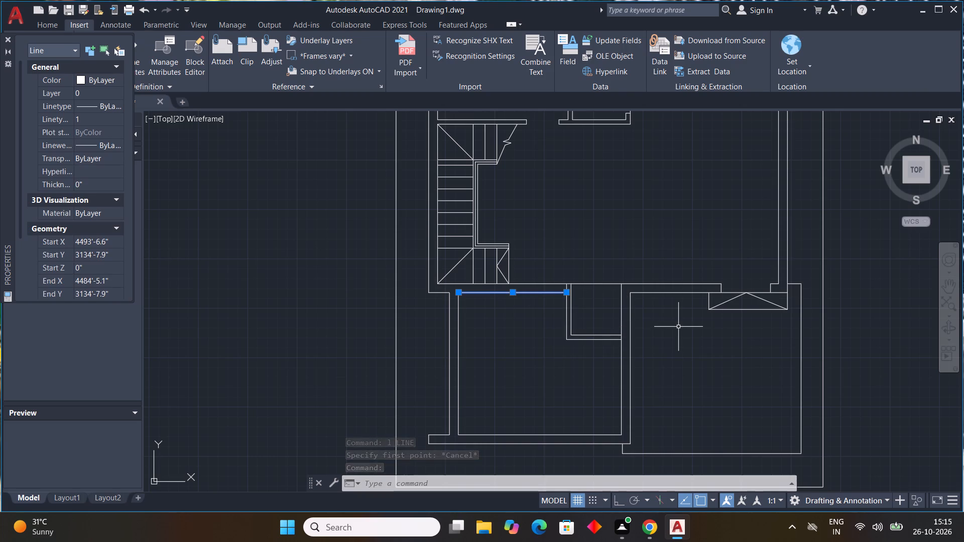
{"action": "key", "text": "Delete"}
Offset the wall line beneath the staircase 4.5" down toward the front room.
{"action": "type", "text": "off"}
{"action": "key", "text": "space"}
{"action": "type", "text": "4.5\""}
{"action": "key", "text": "Return"}
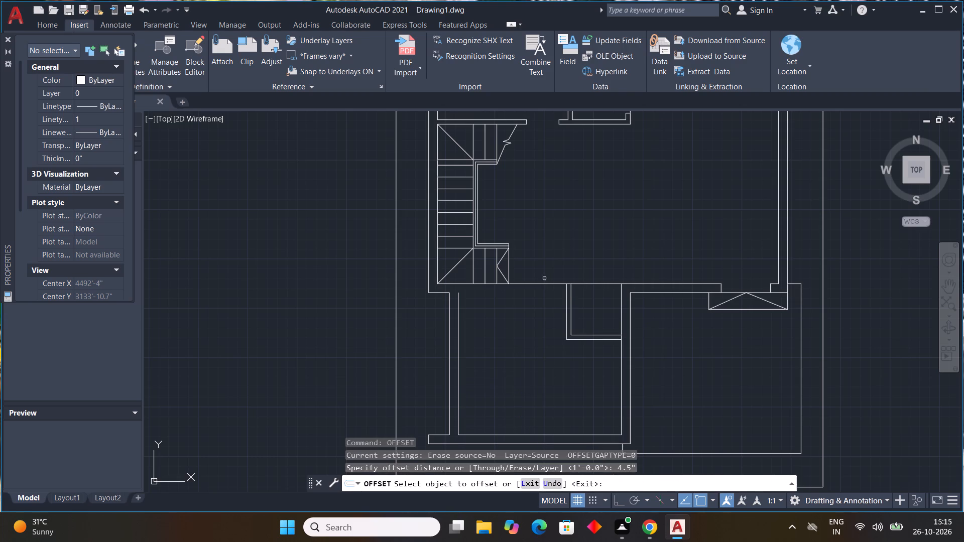
{"action": "left_click_drag", "start_coordinate": [535, 284], "coordinate": [542, 312]}
{"action": "left_click", "coordinate": [547, 322]}
{"action": "key", "text": "Escape"}
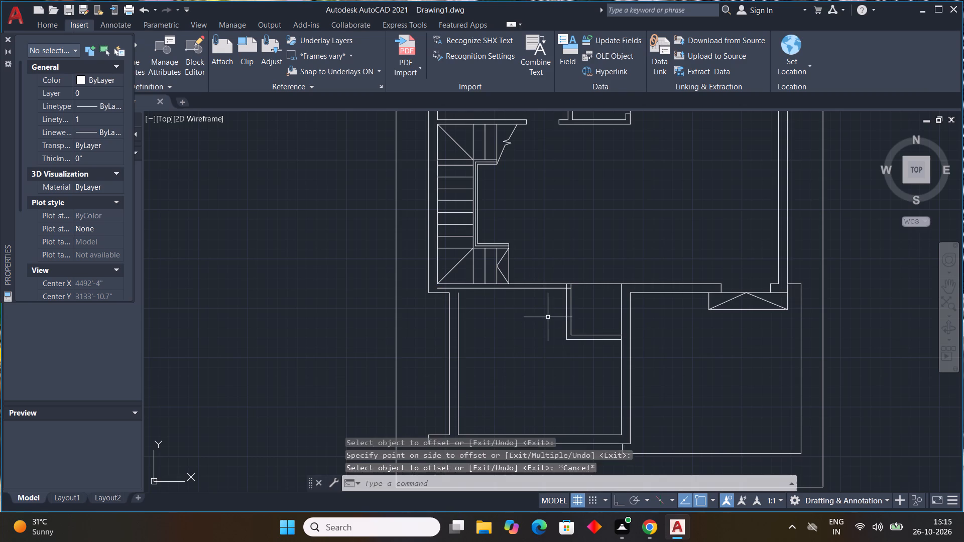
{"action": "key", "text": "Escape"}
{"action": "key", "text": "Escape"}
{"action": "key", "text": "Escape"}
Stretch the top end of the front room's west inner wall line up to the offset partition line.
{"action": "scroll", "coordinate": [462, 297], "scroll_direction": "up", "scroll_amount": 2}
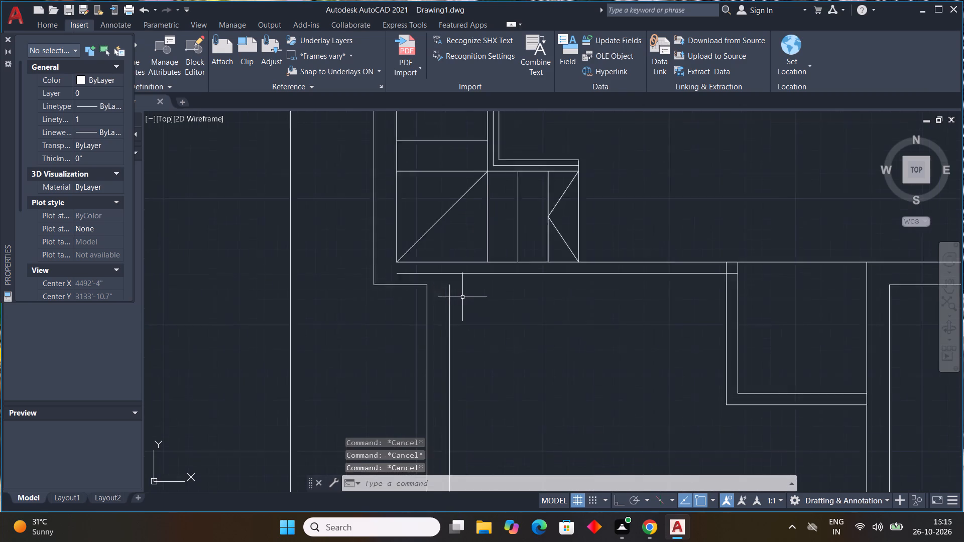
{"action": "scroll", "coordinate": [462, 297], "scroll_direction": "up", "scroll_amount": 1}
{"action": "left_click", "coordinate": [438, 291]}
{"action": "left_click", "coordinate": [443, 291]}
{"action": "left_click", "coordinate": [442, 285]}
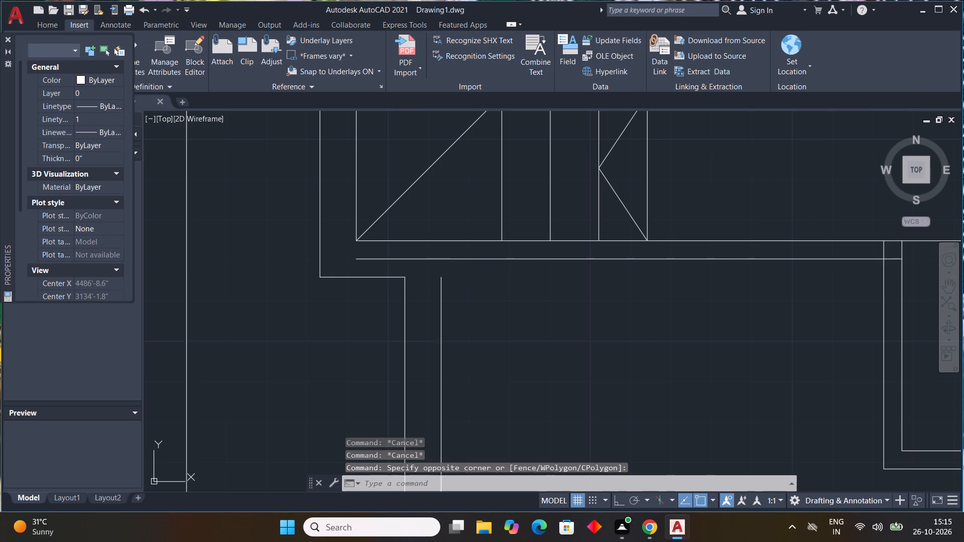
{"action": "left_click", "coordinate": [442, 276]}
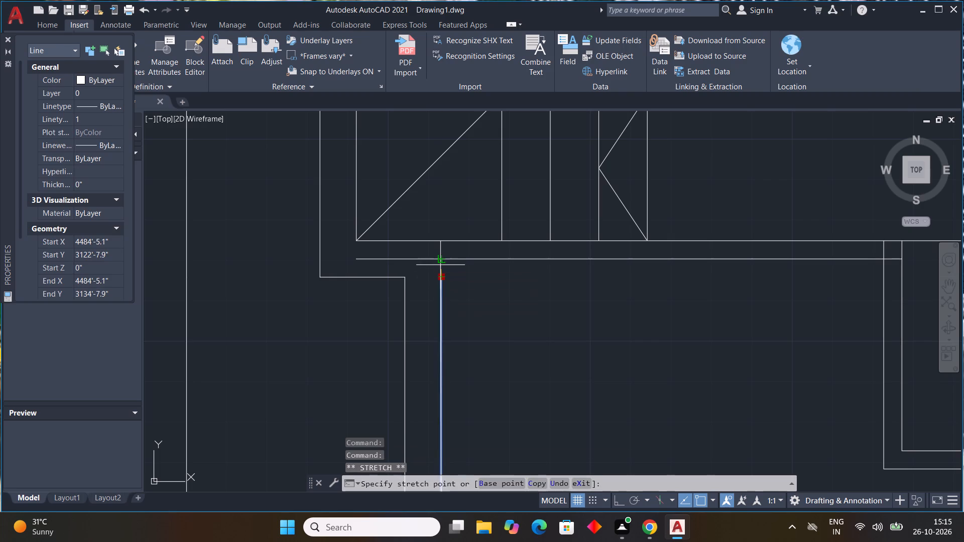
{"action": "left_click", "coordinate": [440, 261]}
{"action": "scroll", "coordinate": [508, 285], "scroll_direction": "down", "scroll_amount": 3}
{"action": "key", "text": "Escape"}
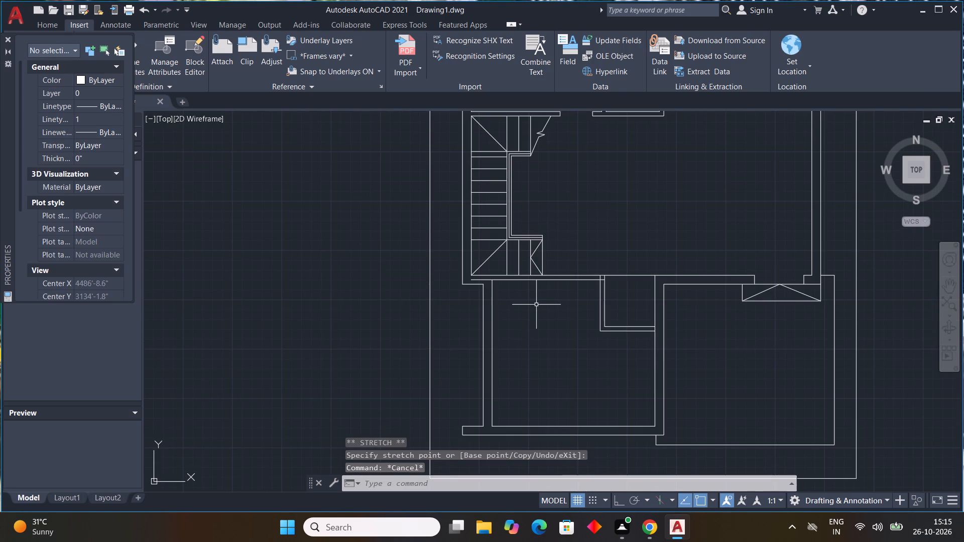
Trim the offset partition line's overhang beyond the front room's west inner wall line.
{"action": "type", "text": "tr"}
{"action": "key", "text": "space"}
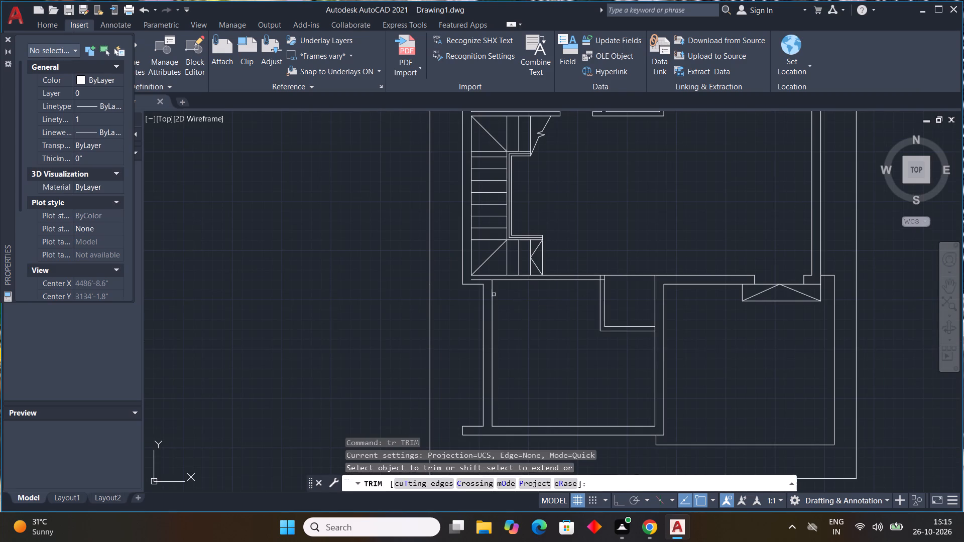
{"action": "left_click", "coordinate": [486, 281]}
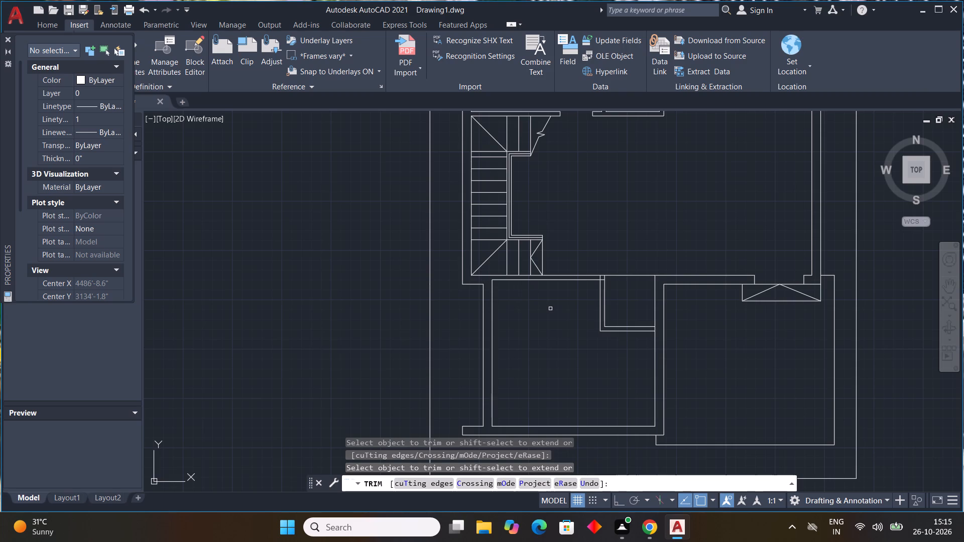
{"action": "key", "text": "Escape"}
{"action": "key", "text": "Escape"}
{"action": "key", "text": "Escape"}
{"action": "key", "text": "Escape"}
Draw two short horizontal lines across the front room's west wall, near its upper end, marking an opening.
{"action": "middle_click_drag", "start_coordinate": [528, 310], "coordinate": [526, 306]}
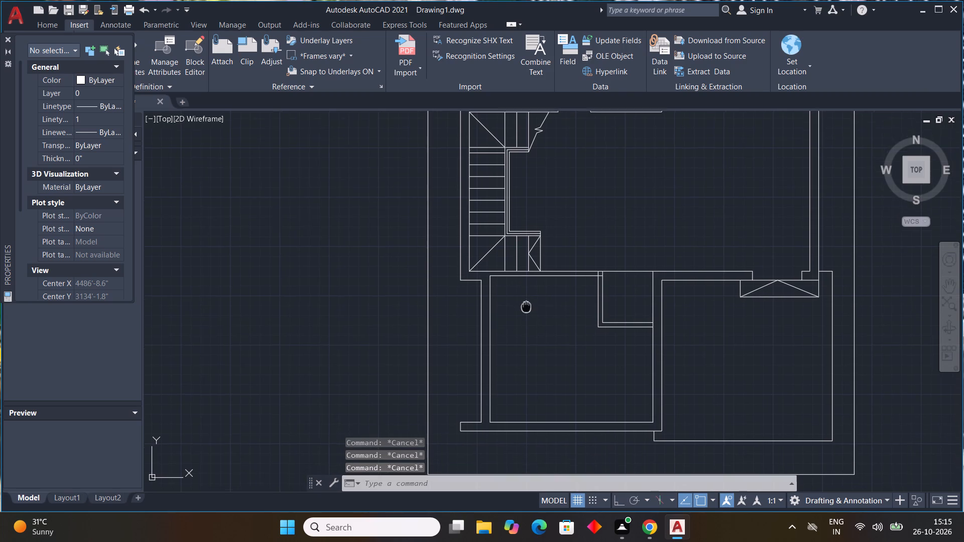
{"action": "middle_click_drag", "start_coordinate": [526, 306], "coordinate": [523, 297]}
{"action": "type", "text": "l"}
{"action": "key", "text": "space"}
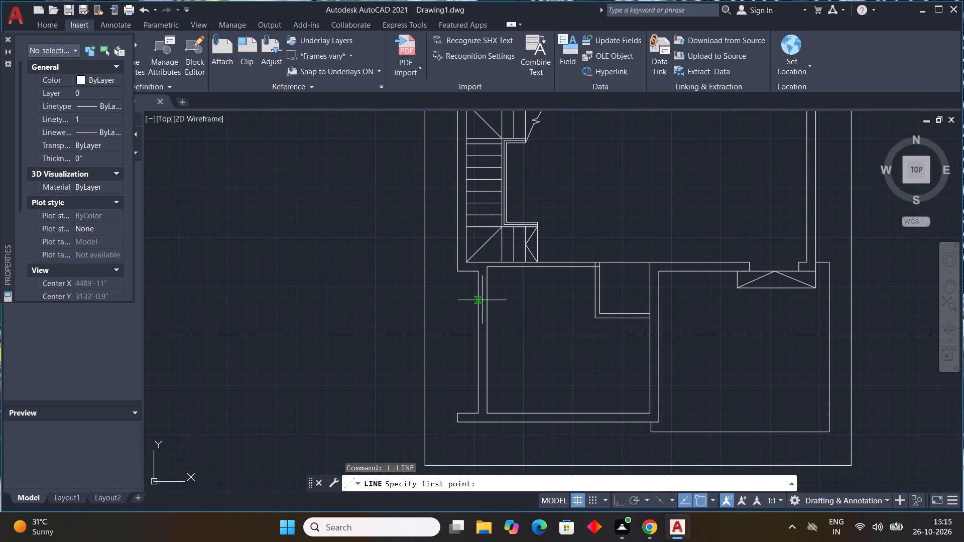
{"action": "scroll", "coordinate": [488, 287], "scroll_direction": "up", "scroll_amount": 1}
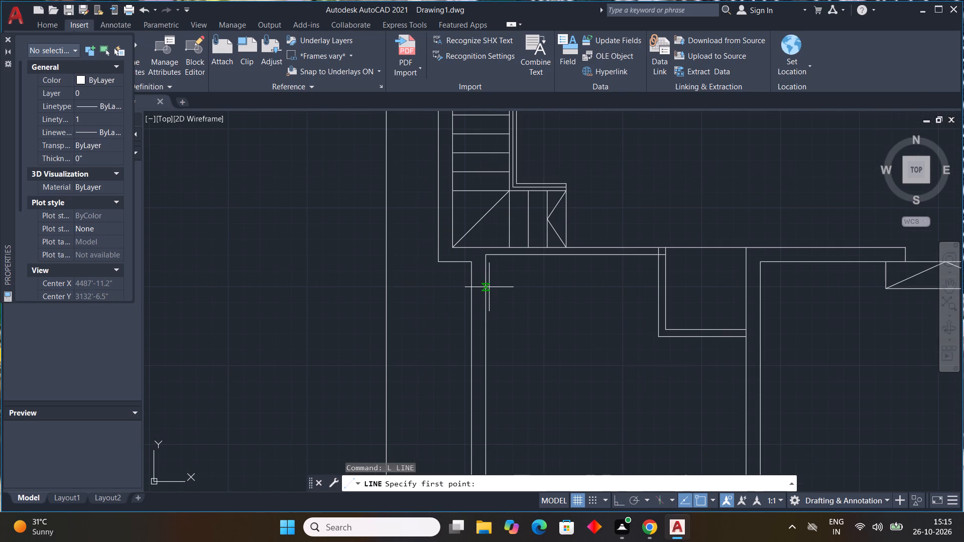
{"action": "left_click", "coordinate": [488, 288]}
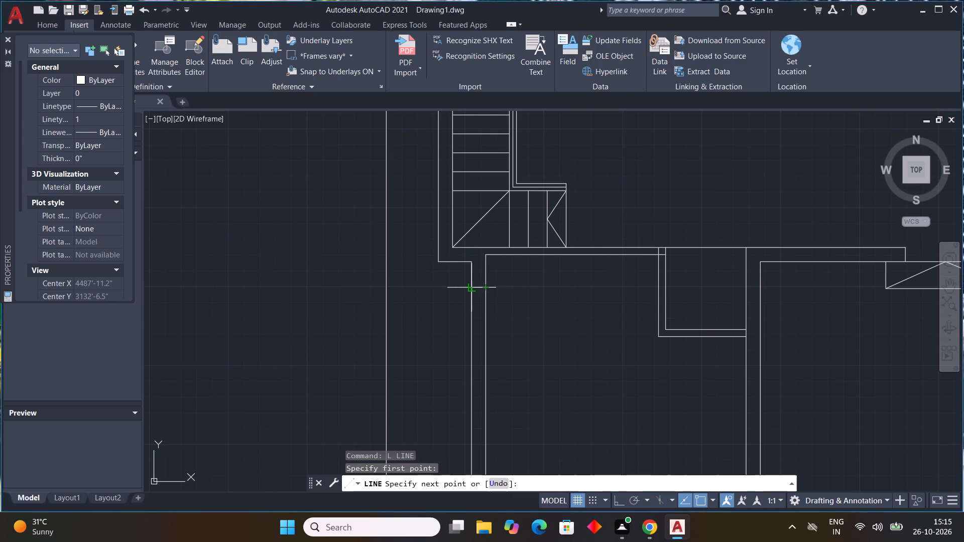
{"action": "left_click", "coordinate": [469, 286]}
{"action": "key", "text": "Escape"}
{"action": "key", "text": "space"}
{"action": "middle_click_drag", "start_coordinate": [515, 315], "coordinate": [510, 268]}
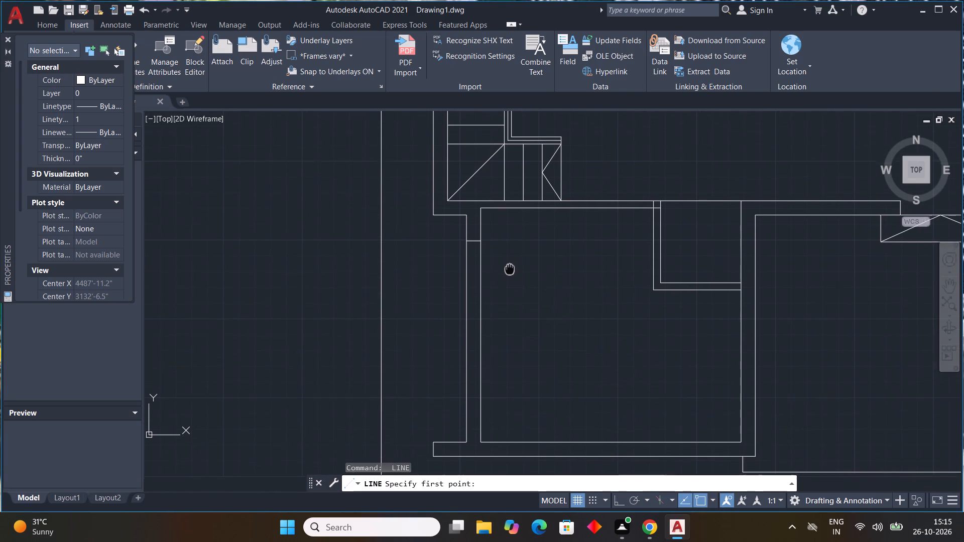
{"action": "middle_click_drag", "start_coordinate": [510, 268], "coordinate": [510, 264]}
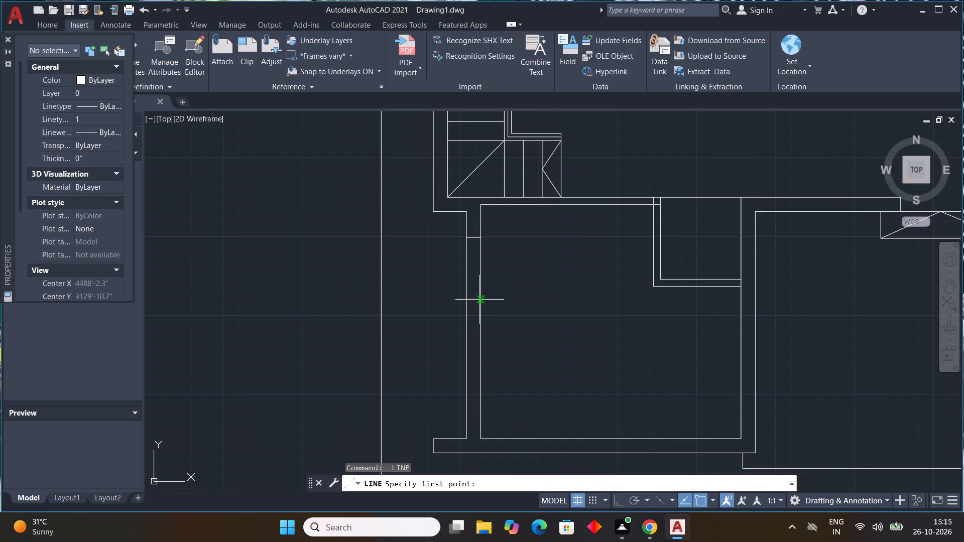
{"action": "left_click", "coordinate": [480, 297]}
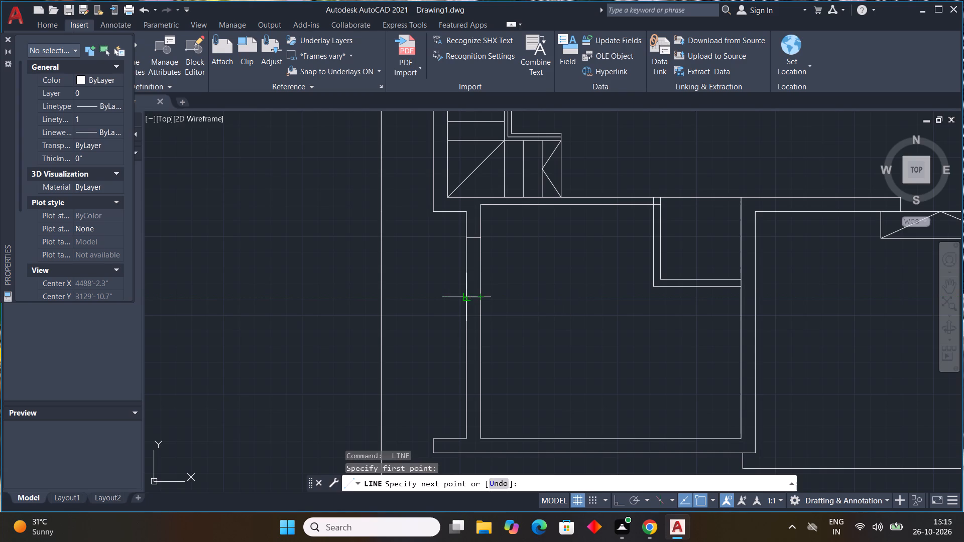
{"action": "left_click", "coordinate": [468, 296]}
{"action": "key", "text": "Escape"}
From the lower opening line's inner end, draw connected lines about 2'-6" east, south, and east again to the front room's east wall.
{"action": "key", "text": "space"}
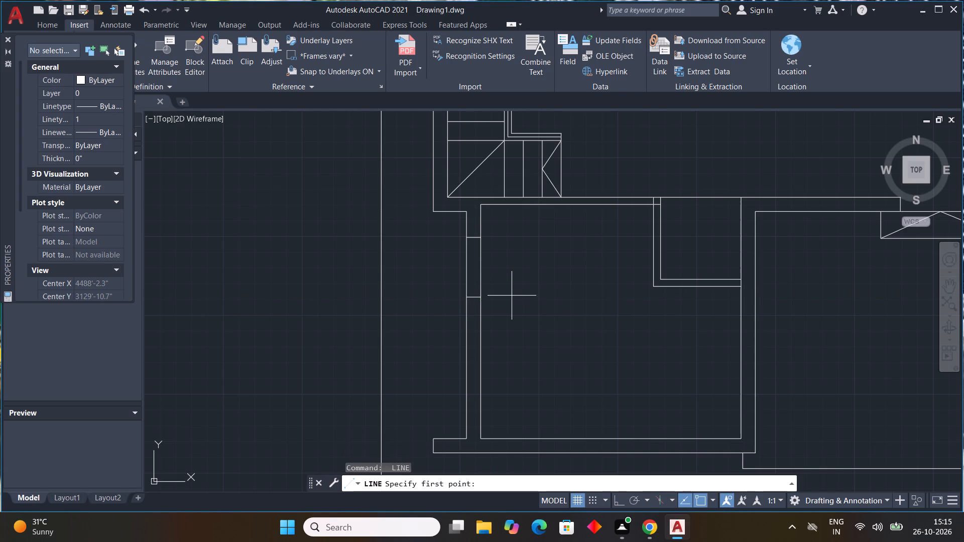
{"action": "left_click", "coordinate": [481, 299]}
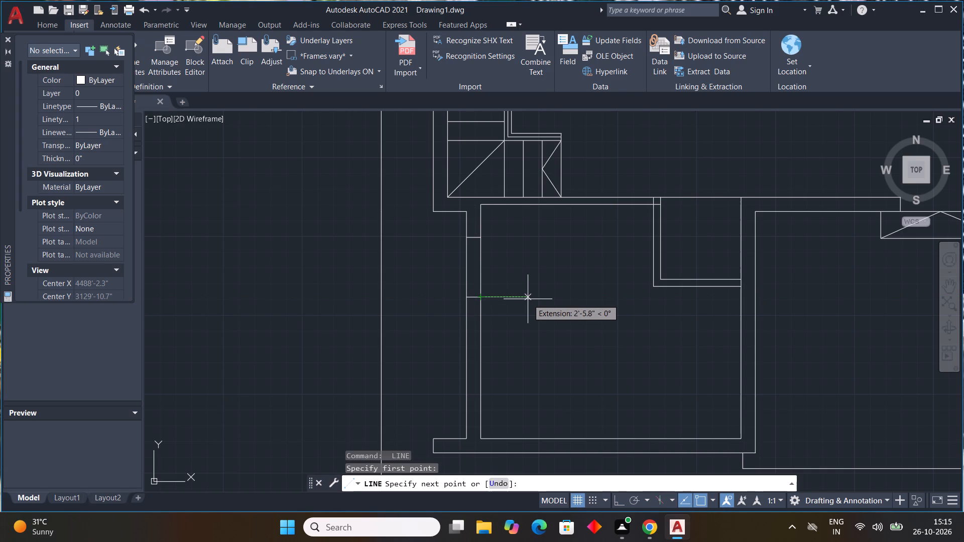
{"action": "left_click", "coordinate": [527, 300]}
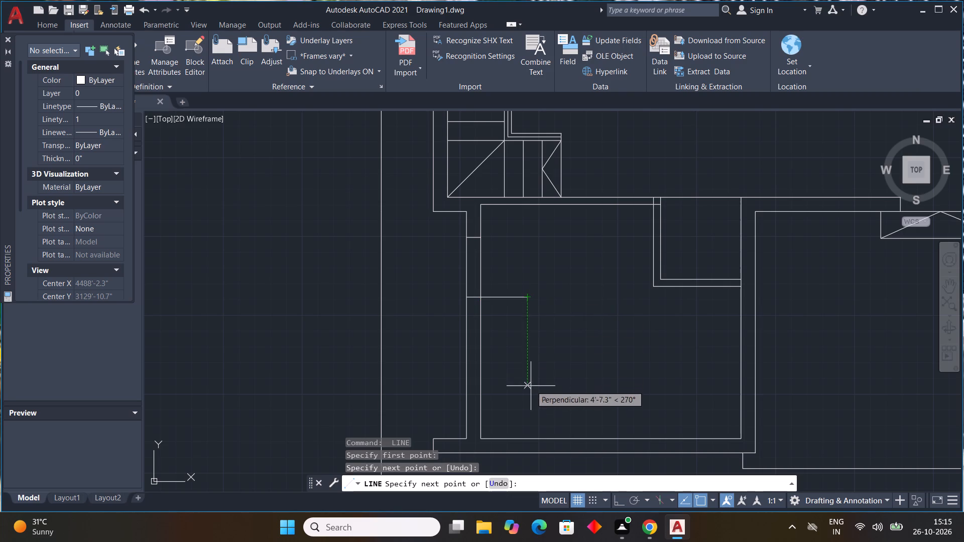
{"action": "left_click", "coordinate": [528, 391]}
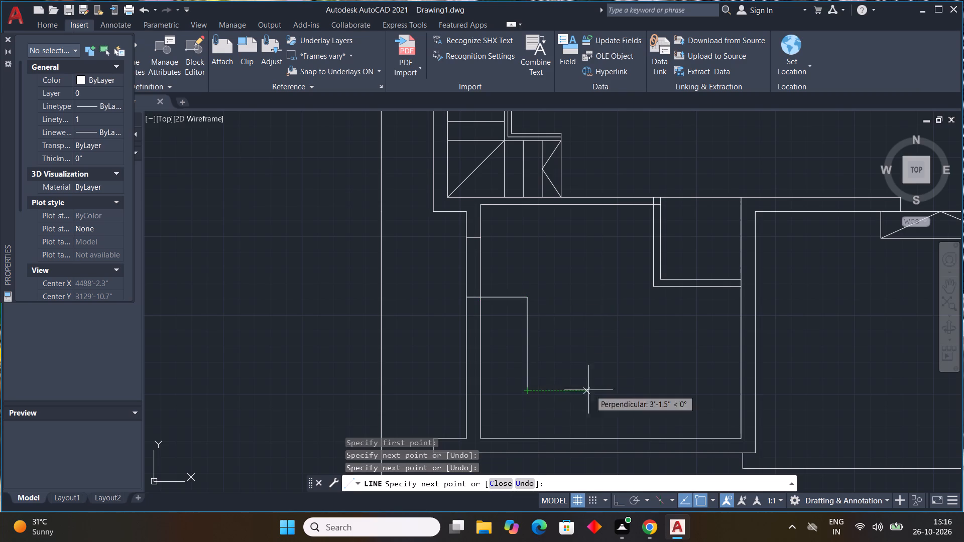
{"action": "left_click", "coordinate": [740, 394]}
{"action": "key", "text": "Escape"}
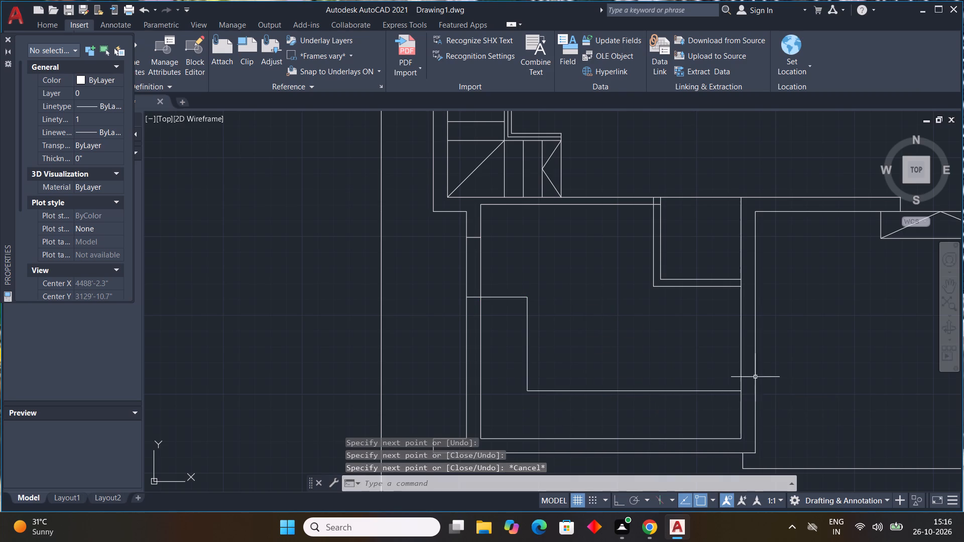
With Ortho on, draw a line from the partition below the stair's end down to the upper opening line's level and west to the inner wall.
{"action": "middle_click_drag", "start_coordinate": [679, 329], "coordinate": [526, 328]}
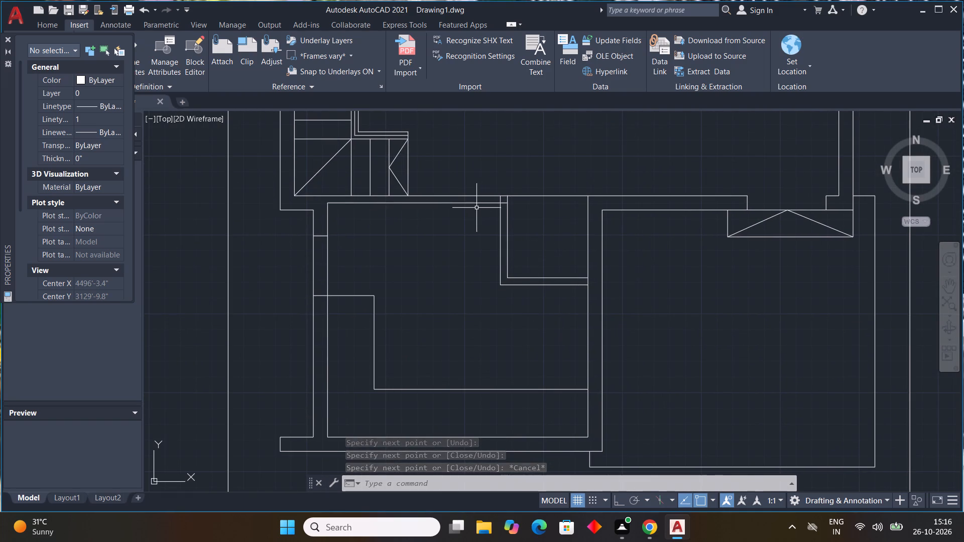
{"action": "scroll", "coordinate": [504, 207], "scroll_direction": "up", "scroll_amount": 1}
{"action": "middle_click_drag", "start_coordinate": [538, 226], "coordinate": [653, 223]}
{"action": "scroll", "coordinate": [657, 222], "scroll_direction": "down", "scroll_amount": 1}
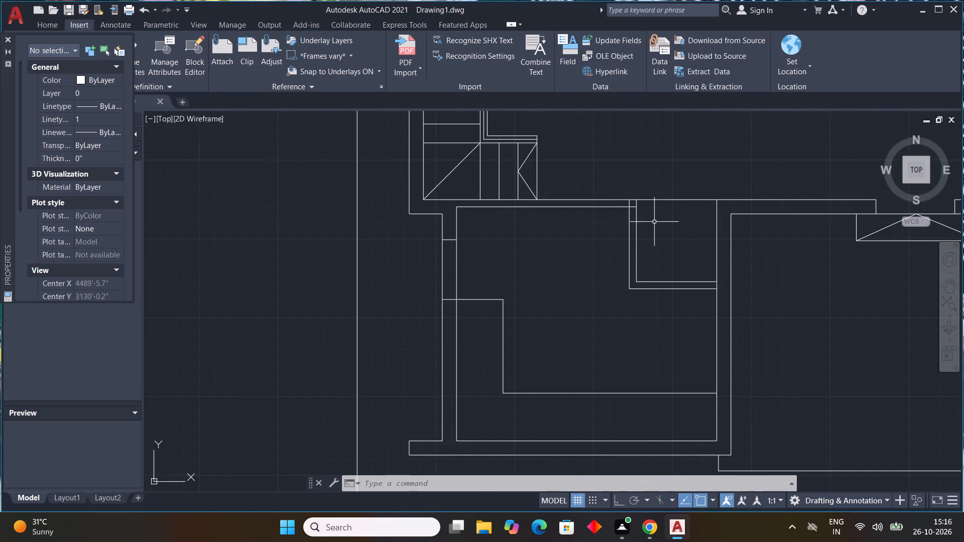
{"action": "key", "text": "l"}
{"action": "key", "text": "space"}
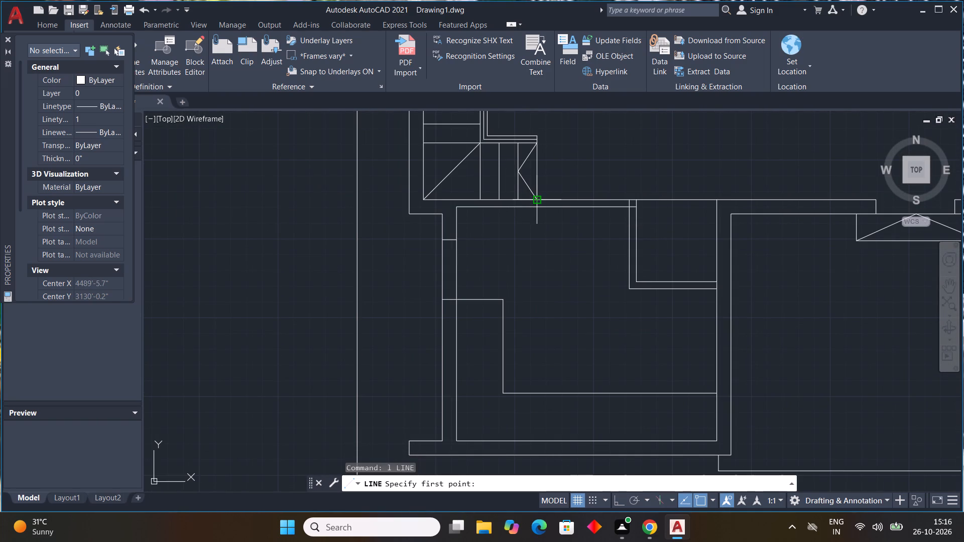
{"action": "scroll", "coordinate": [538, 211], "scroll_direction": "up", "scroll_amount": 3}
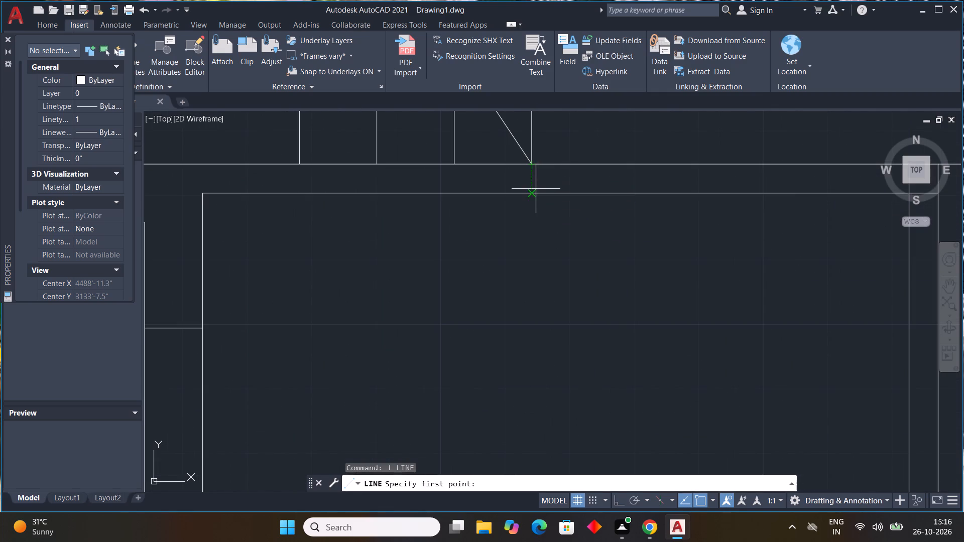
{"action": "left_click_drag", "start_coordinate": [534, 192], "coordinate": [537, 206]}
{"action": "scroll", "coordinate": [540, 225], "scroll_direction": "down", "scroll_amount": 3}
{"action": "middle_click_drag", "start_coordinate": [539, 226], "coordinate": [545, 232]}
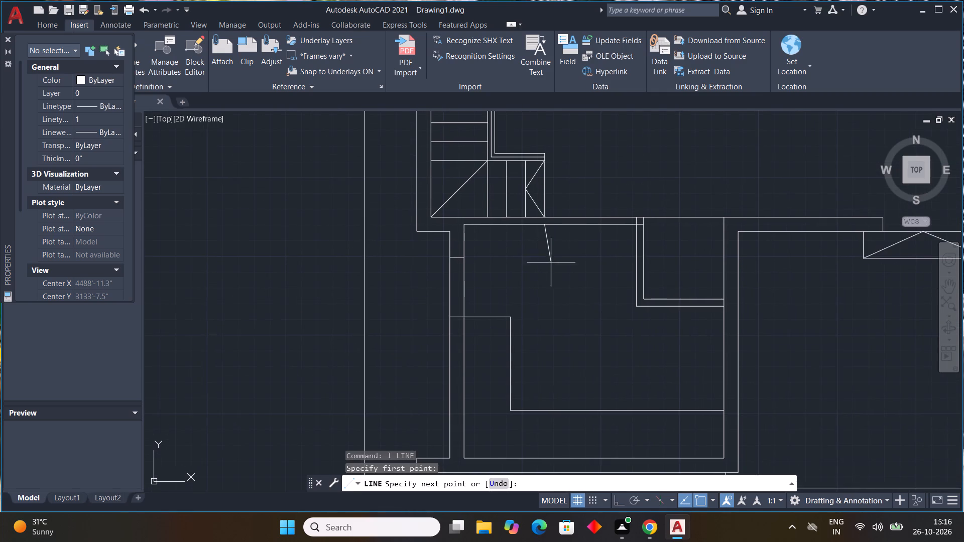
{"action": "scroll", "coordinate": [539, 264], "scroll_direction": "up", "scroll_amount": 1}
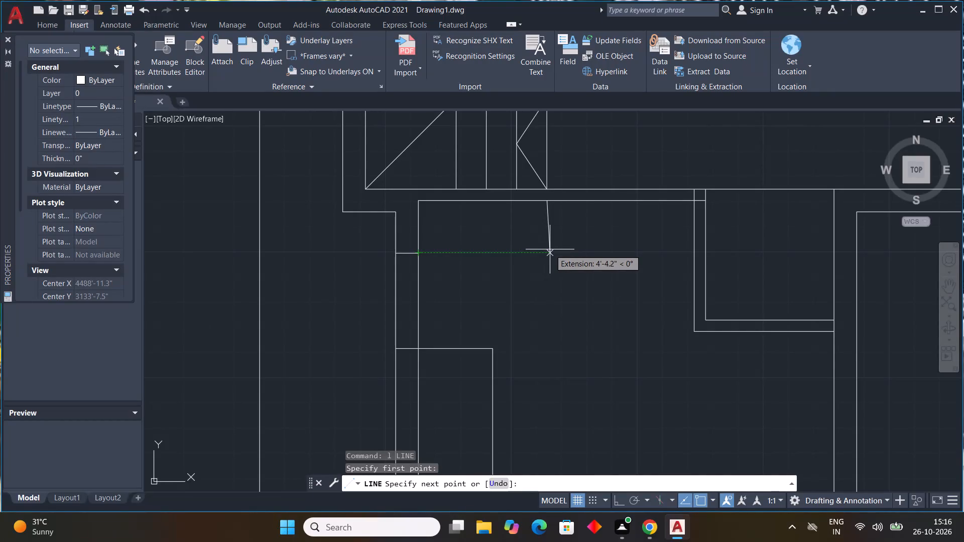
{"action": "key", "text": "F8"}
{"action": "left_click", "coordinate": [546, 249]}
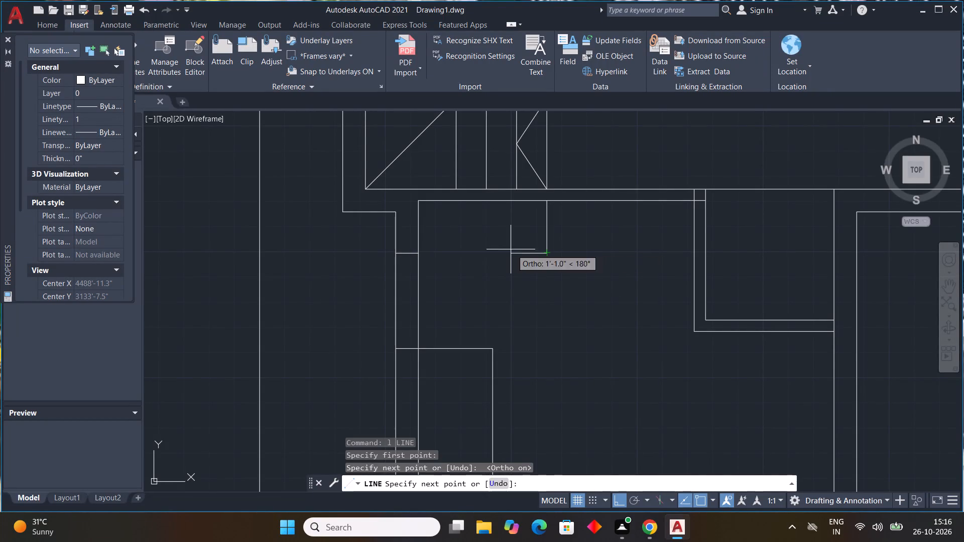
{"action": "left_click", "coordinate": [422, 249]}
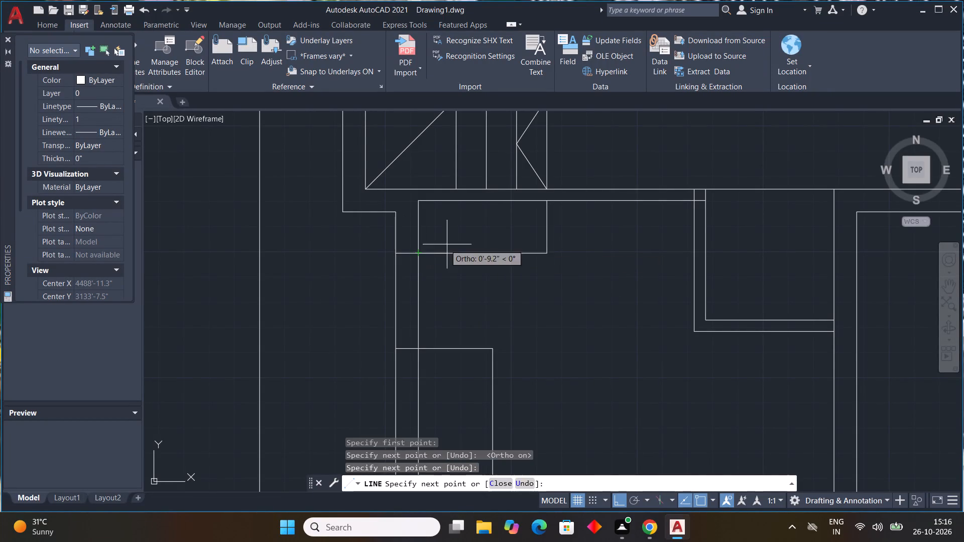
{"action": "key", "text": "Escape"}
Draw a vertical line just inside the new rectangle's east edge, from its bottom edge up to the partition.
{"action": "key", "text": "l"}
{"action": "key", "text": "space"}
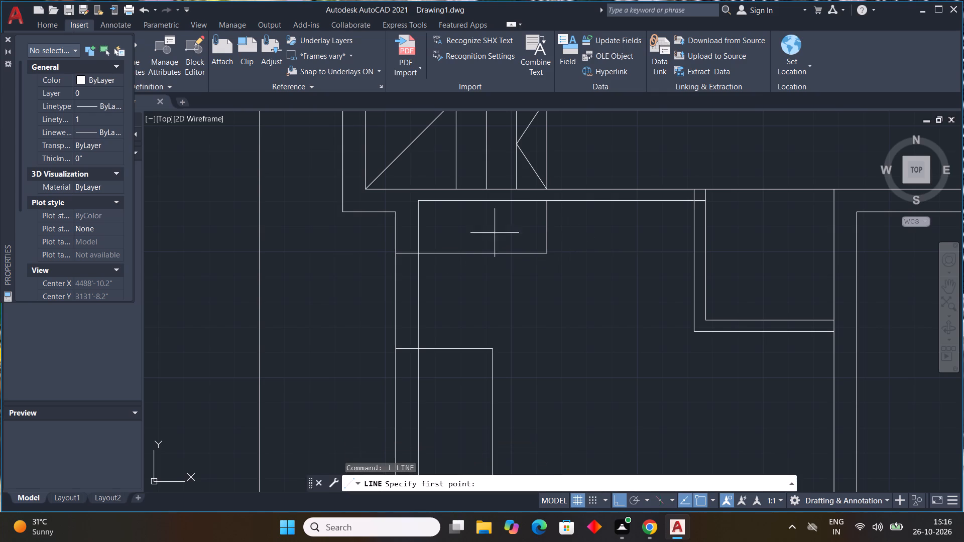
{"action": "scroll", "coordinate": [429, 254], "scroll_direction": "up", "scroll_amount": 2}
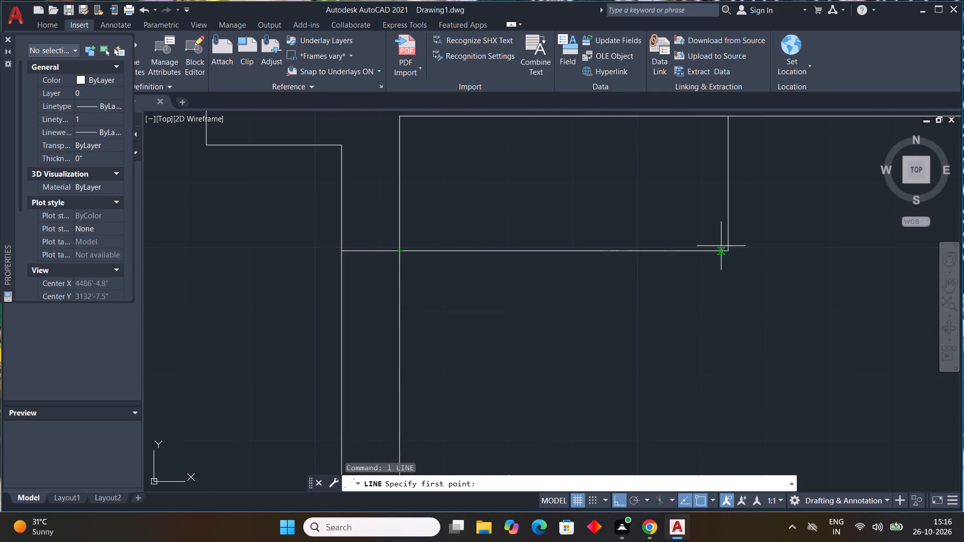
{"action": "middle_click_drag", "start_coordinate": [718, 246], "coordinate": [689, 279]}
{"action": "left_click_drag", "start_coordinate": [690, 282], "coordinate": [689, 281]}
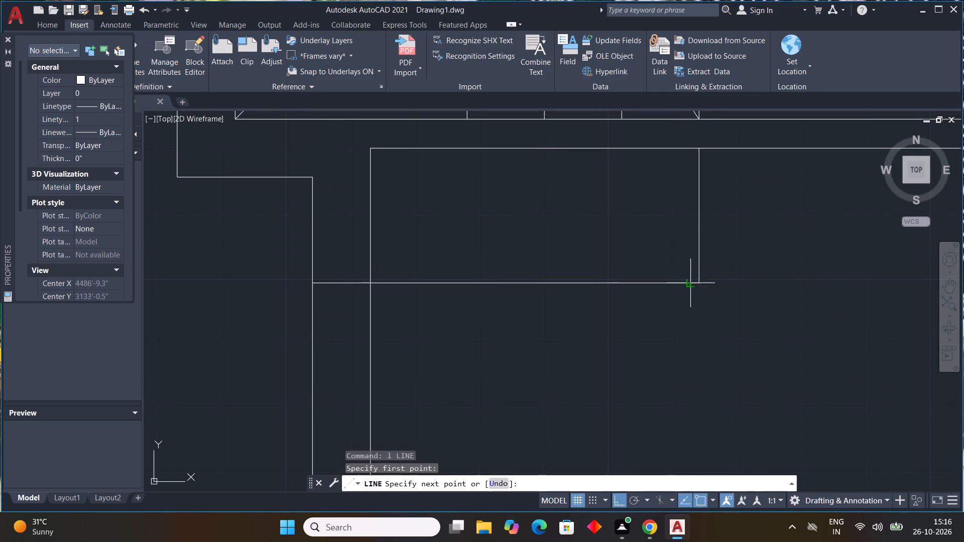
{"action": "left_click_drag", "start_coordinate": [689, 281], "coordinate": [688, 276]}
{"action": "left_click", "coordinate": [691, 150]}
{"action": "key", "text": "Escape"}
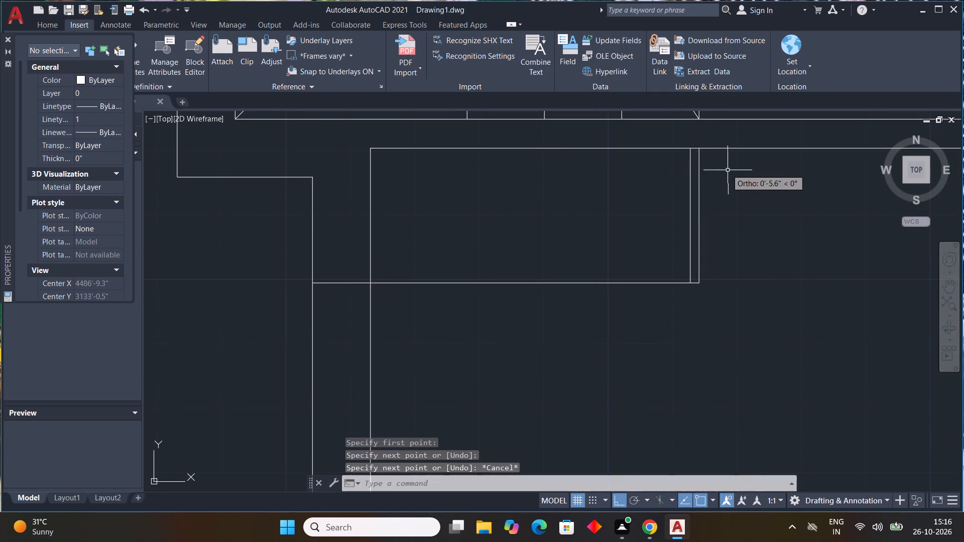
Copy the vertical line near the narrow rectangle's east edge repeatedly westward at close, even spacing until the copies fill the rectangle.
{"action": "left_click", "coordinate": [688, 209]}
{"action": "left_click", "coordinate": [693, 209]}
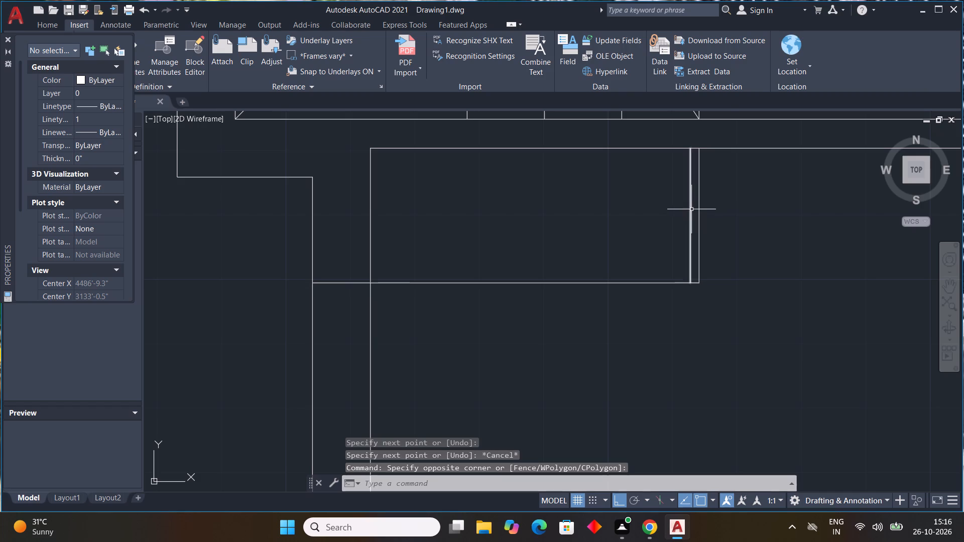
{"action": "left_click", "coordinate": [691, 209]}
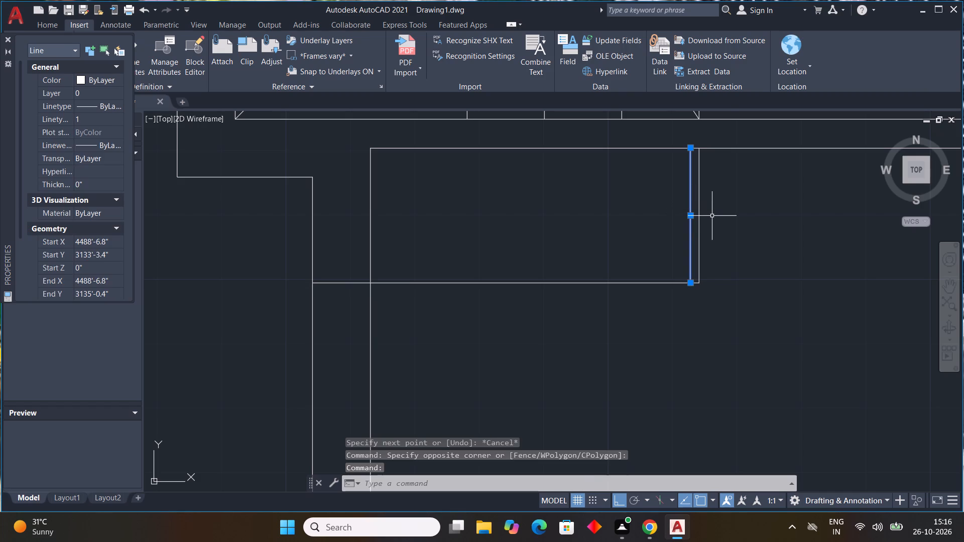
{"action": "type", "text": "co"}
{"action": "key", "text": "space"}
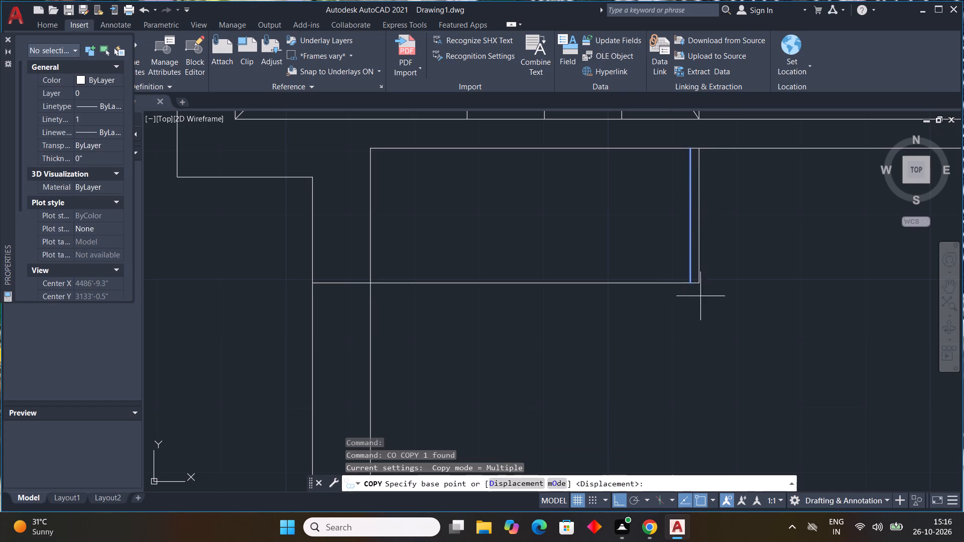
{"action": "left_click", "coordinate": [692, 281]}
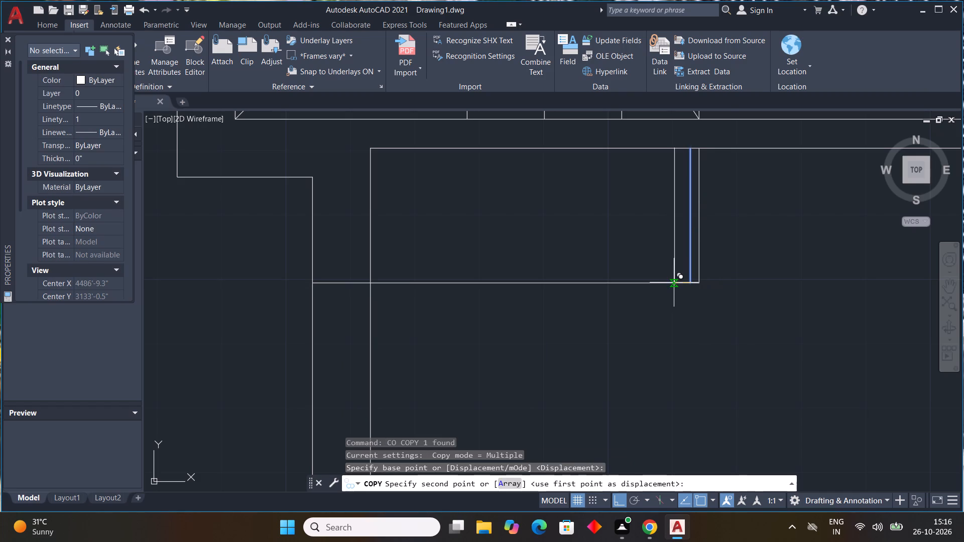
{"action": "left_click", "coordinate": [679, 283]}
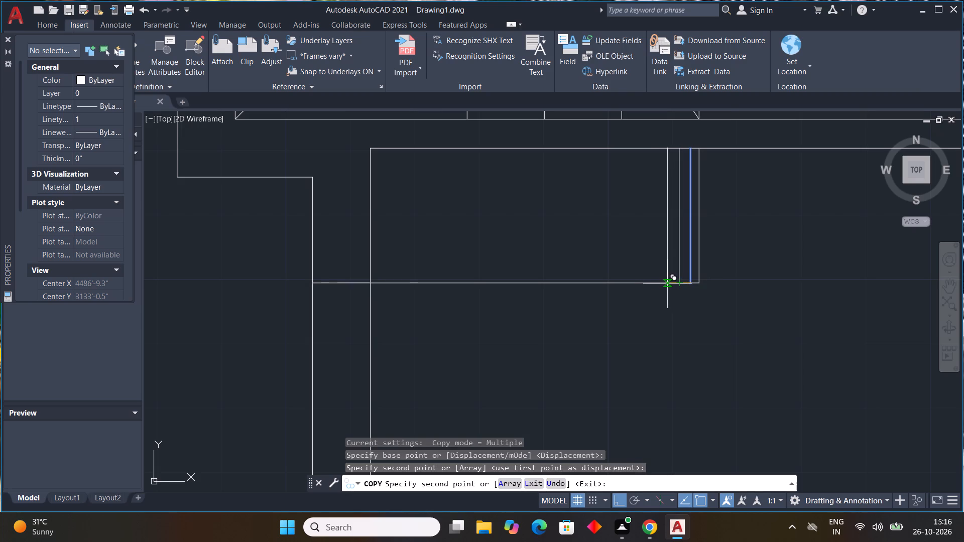
{"action": "left_click", "coordinate": [667, 284]}
{"action": "left_click", "coordinate": [656, 285]}
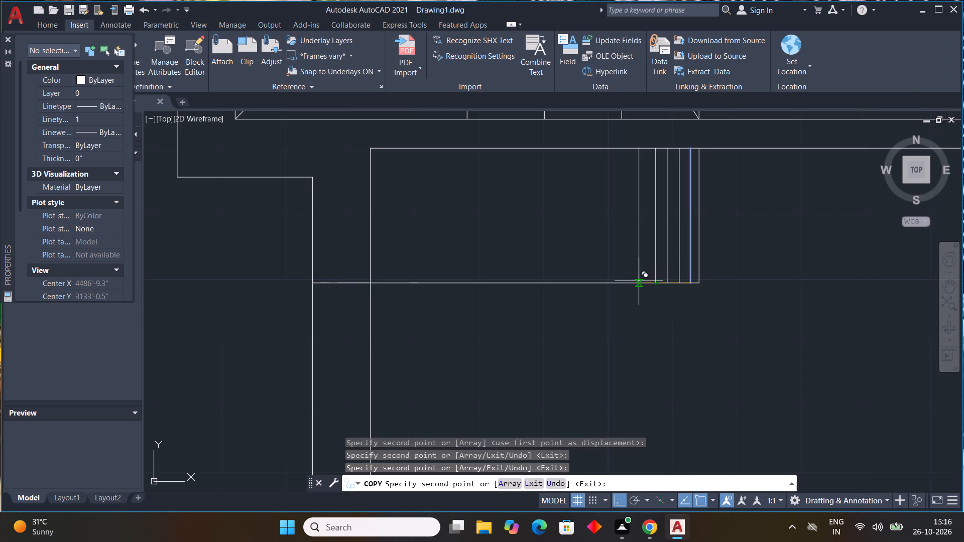
{"action": "left_click", "coordinate": [645, 282]}
{"action": "left_click", "coordinate": [633, 284]}
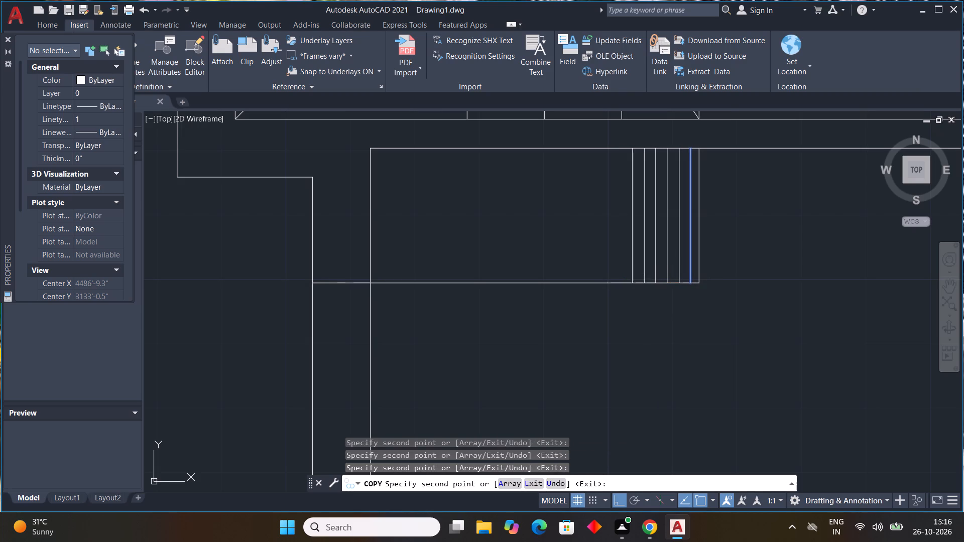
{"action": "left_click", "coordinate": [621, 287]}
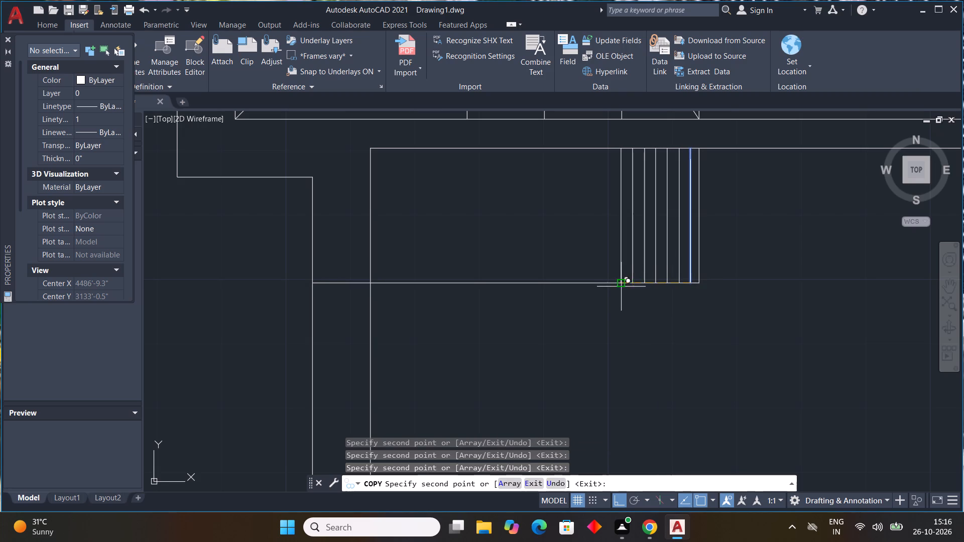
{"action": "left_click", "coordinate": [610, 286]}
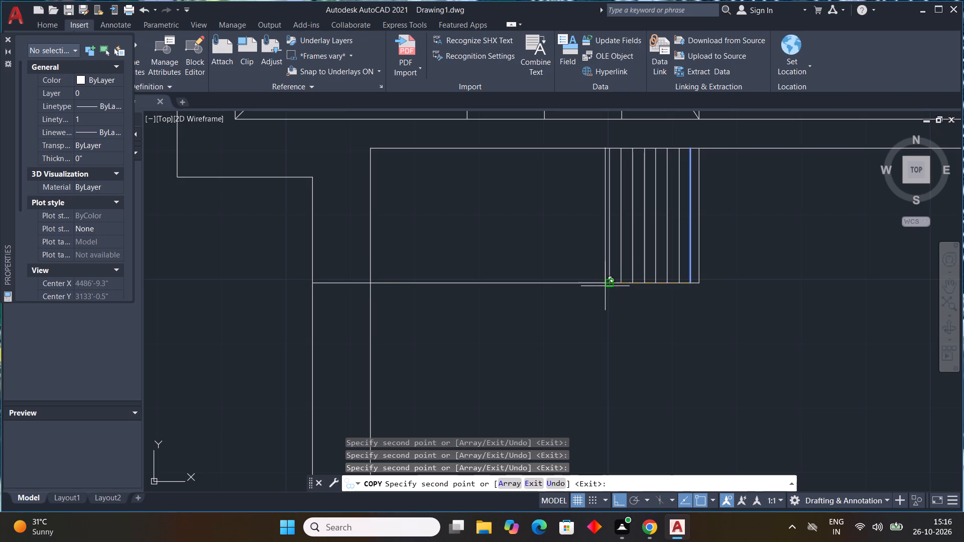
{"action": "left_click", "coordinate": [596, 287]}
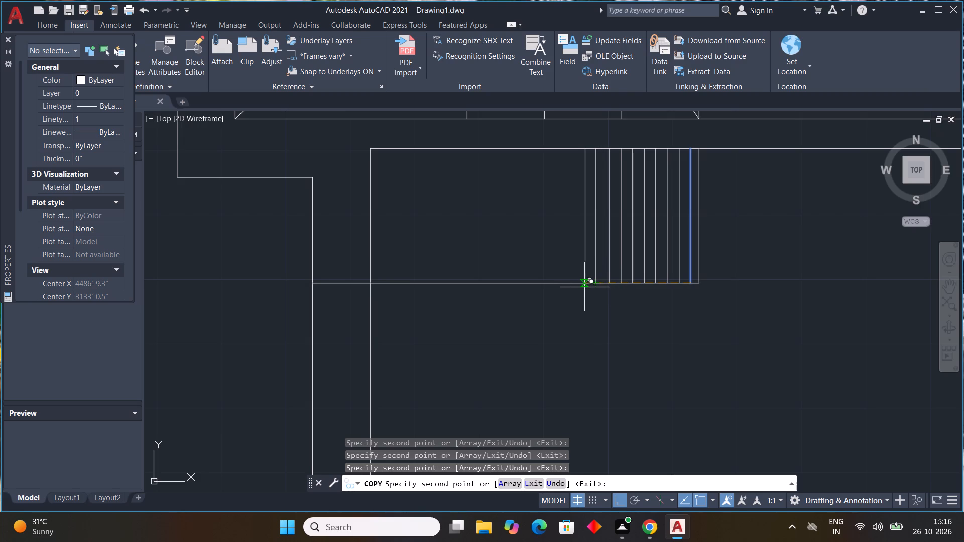
{"action": "left_click", "coordinate": [583, 286]}
{"action": "left_click", "coordinate": [571, 287]}
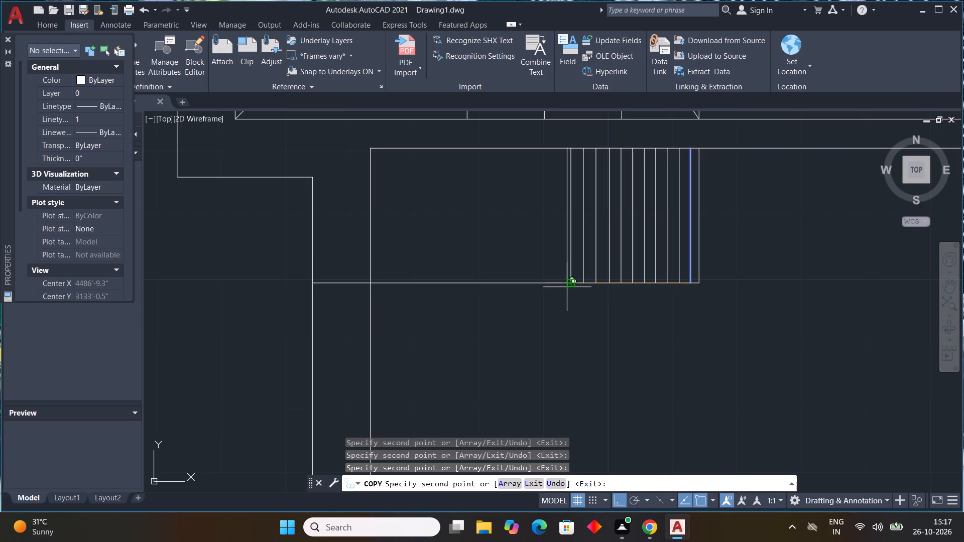
{"action": "left_click", "coordinate": [559, 287]}
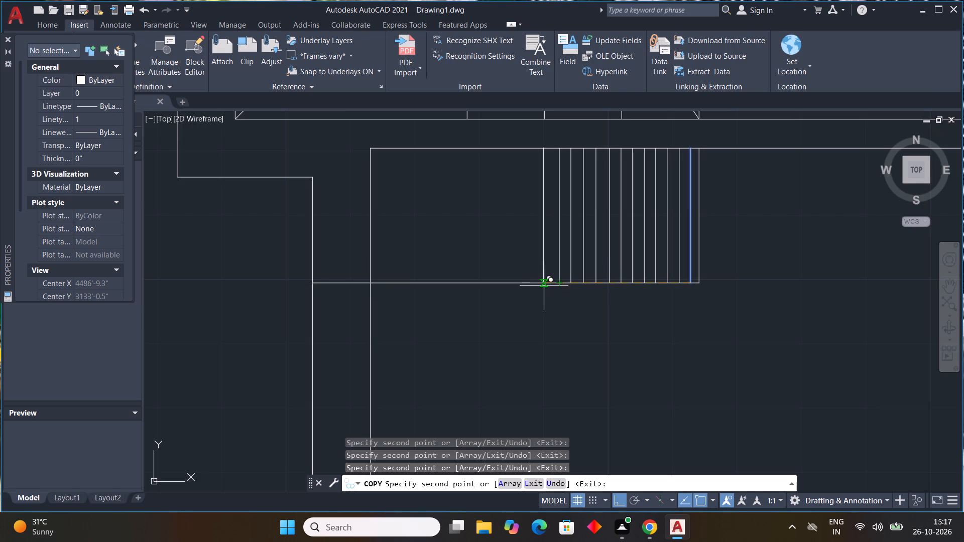
{"action": "left_click", "coordinate": [547, 286]}
{"action": "left_click", "coordinate": [536, 285]}
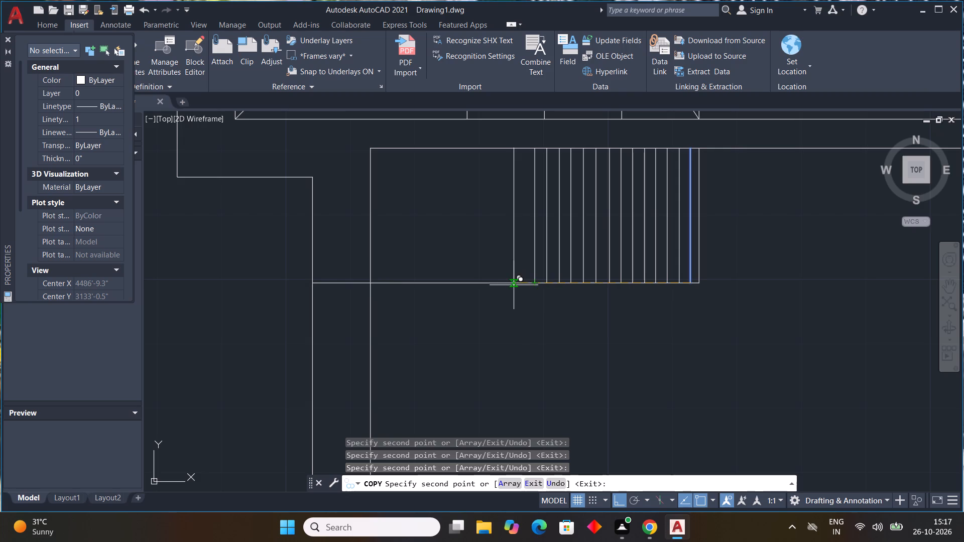
{"action": "left_click", "coordinate": [523, 287]}
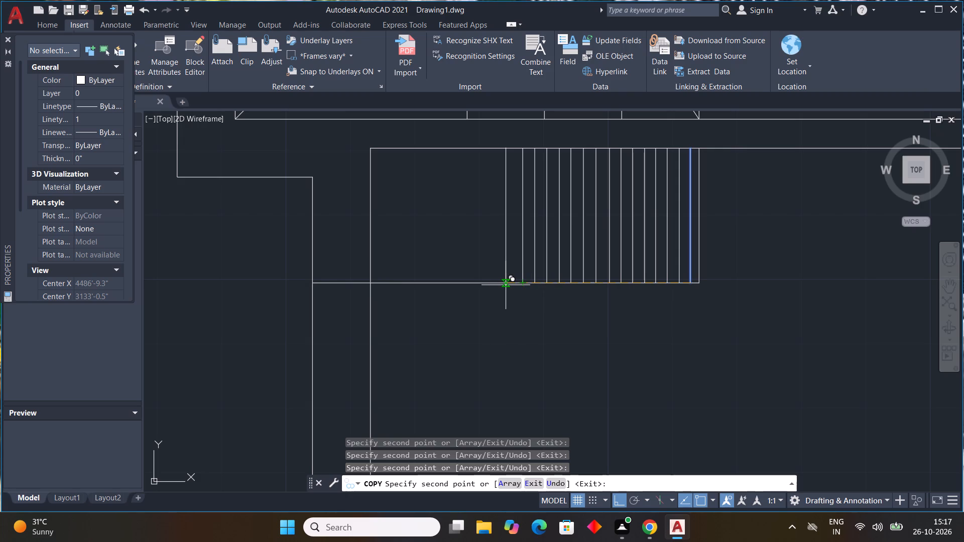
{"action": "left_click", "coordinate": [510, 284]}
{"action": "left_click", "coordinate": [499, 288]}
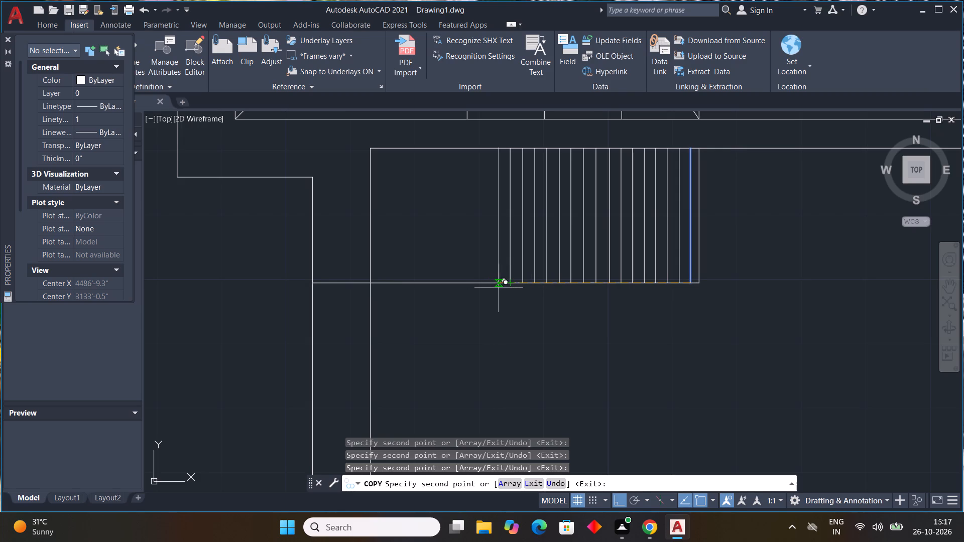
{"action": "left_click", "coordinate": [488, 287]}
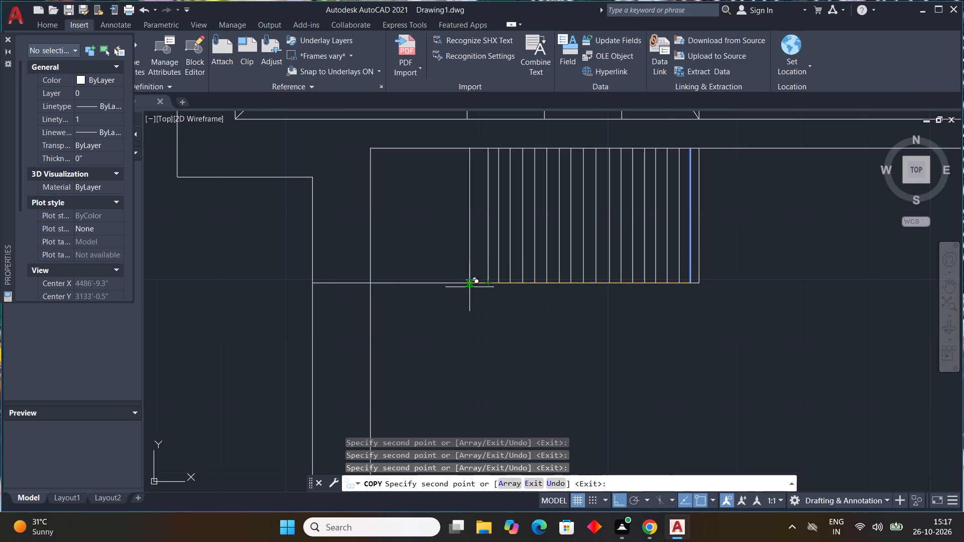
{"action": "left_click", "coordinate": [475, 287]}
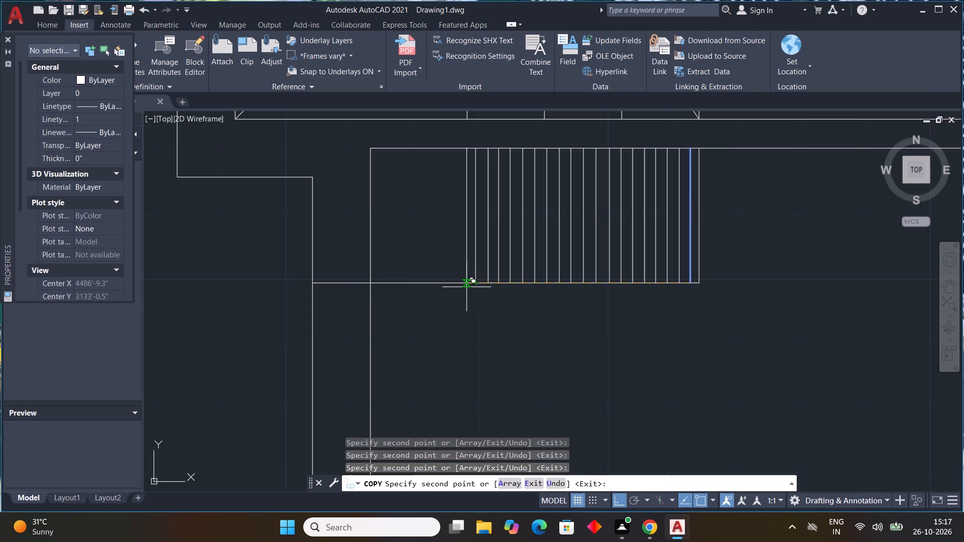
{"action": "left_click", "coordinate": [464, 287]}
{"action": "left_click", "coordinate": [452, 287]}
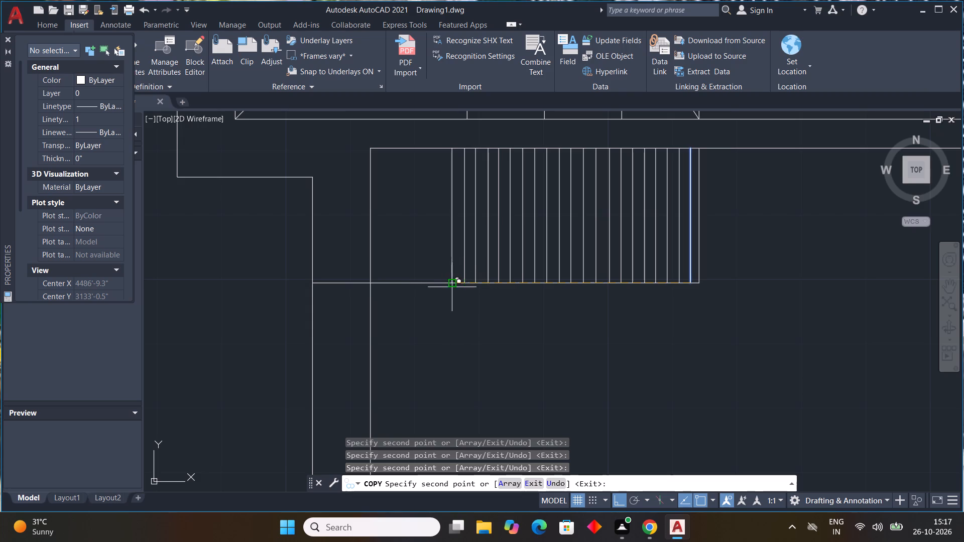
{"action": "left_click", "coordinate": [441, 289]}
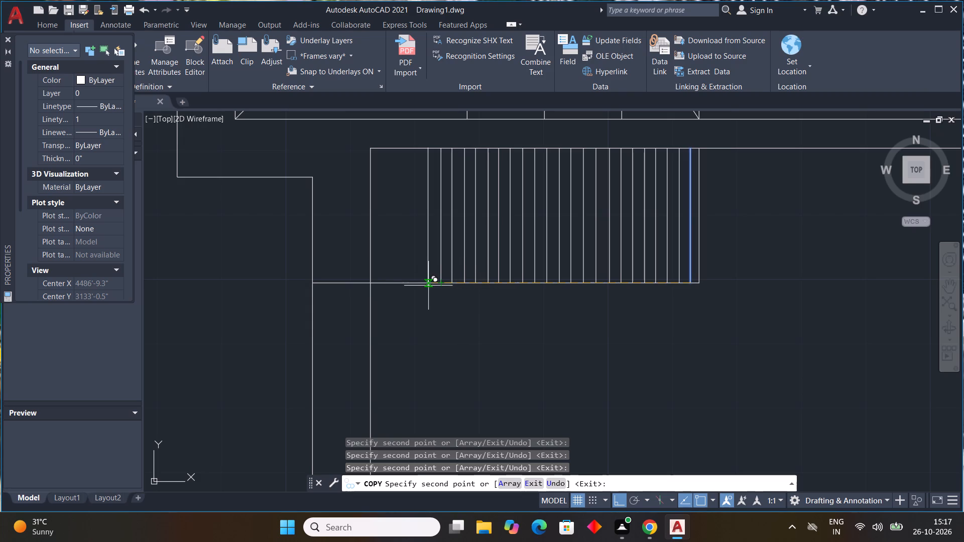
{"action": "left_click", "coordinate": [428, 285]}
{"action": "left_click", "coordinate": [417, 286]}
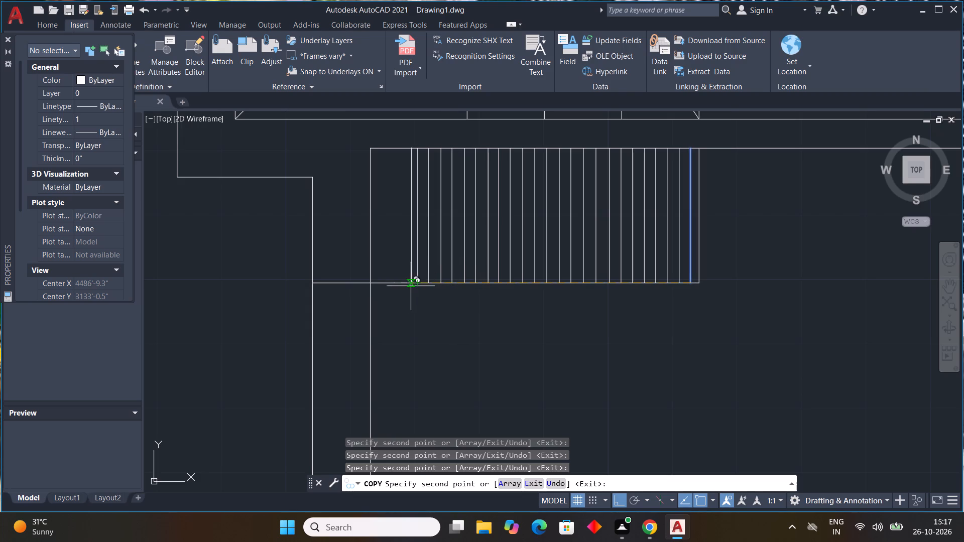
{"action": "left_click", "coordinate": [403, 287]}
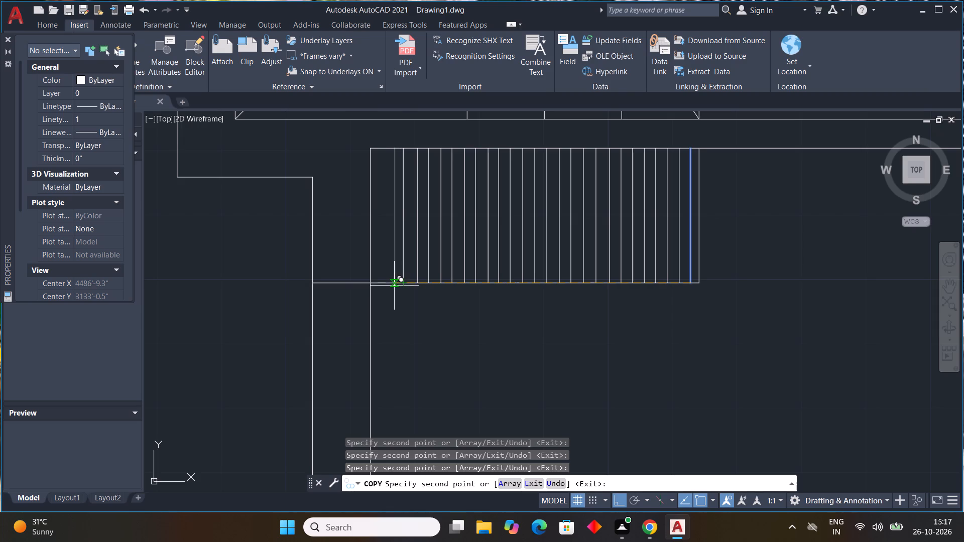
{"action": "left_click", "coordinate": [389, 284]}
{"action": "left_click", "coordinate": [380, 283]}
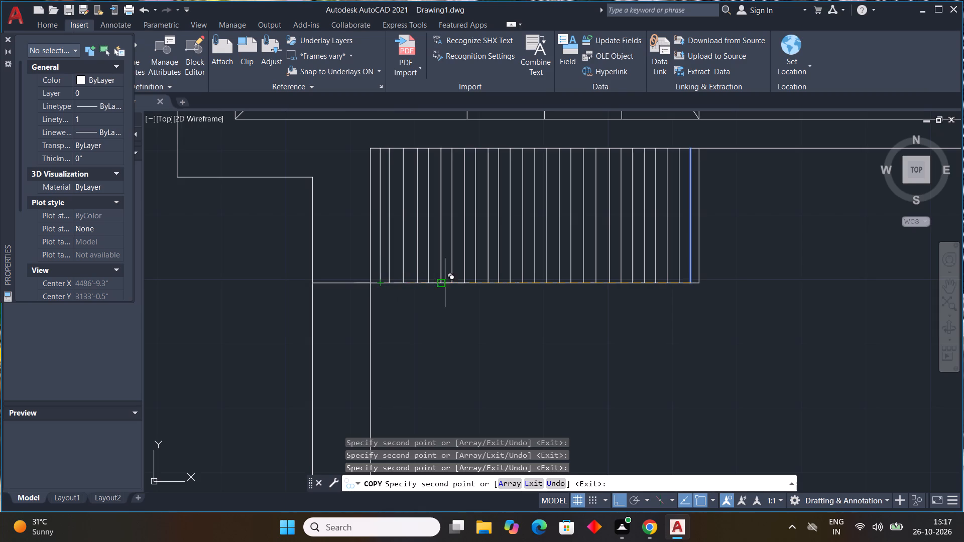
{"action": "key", "text": "Escape"}
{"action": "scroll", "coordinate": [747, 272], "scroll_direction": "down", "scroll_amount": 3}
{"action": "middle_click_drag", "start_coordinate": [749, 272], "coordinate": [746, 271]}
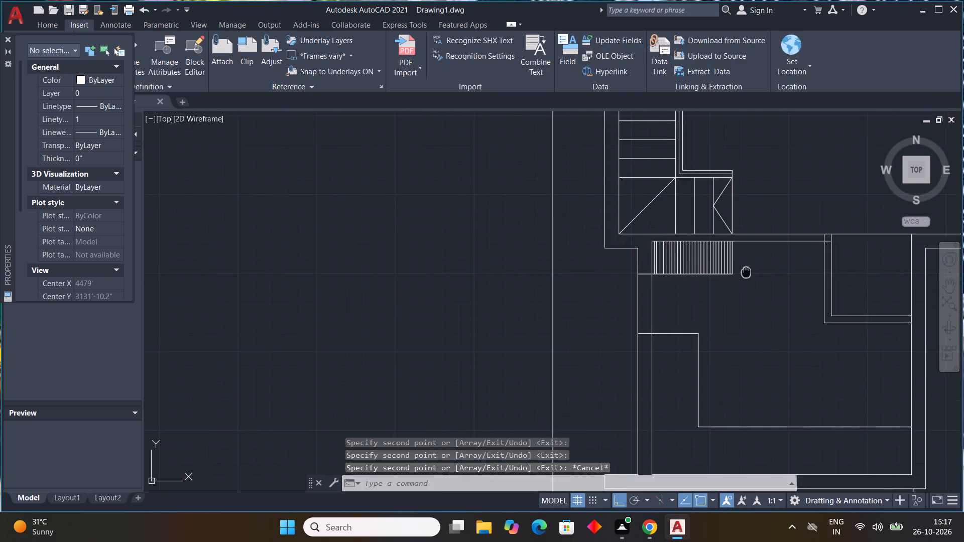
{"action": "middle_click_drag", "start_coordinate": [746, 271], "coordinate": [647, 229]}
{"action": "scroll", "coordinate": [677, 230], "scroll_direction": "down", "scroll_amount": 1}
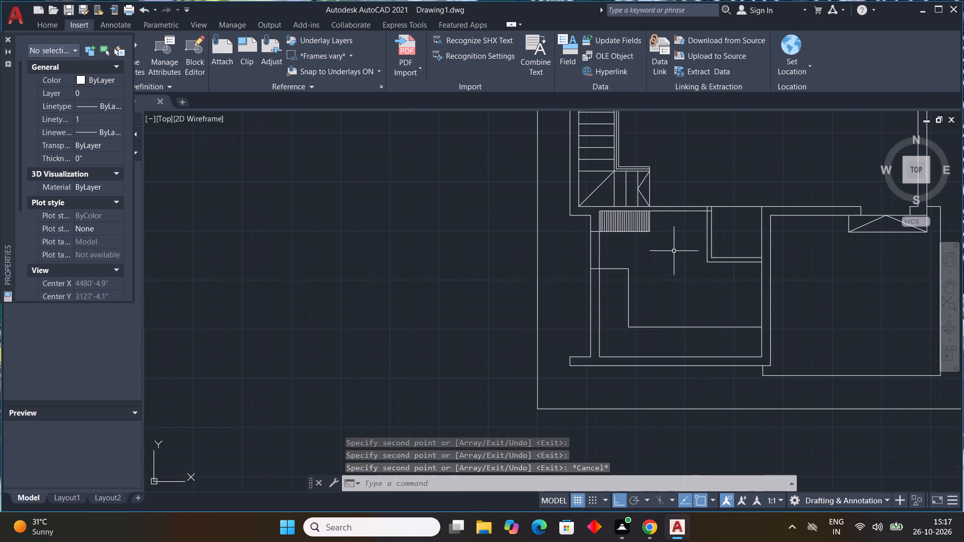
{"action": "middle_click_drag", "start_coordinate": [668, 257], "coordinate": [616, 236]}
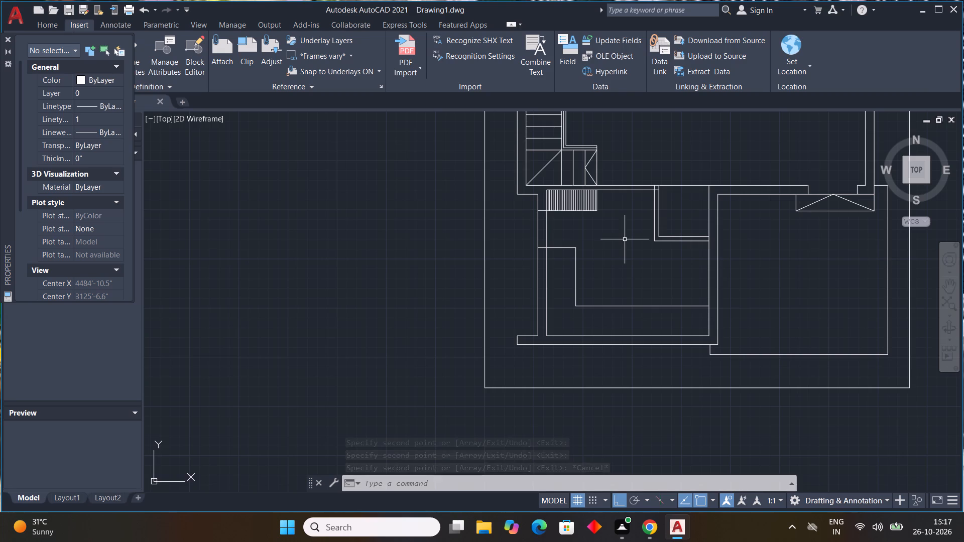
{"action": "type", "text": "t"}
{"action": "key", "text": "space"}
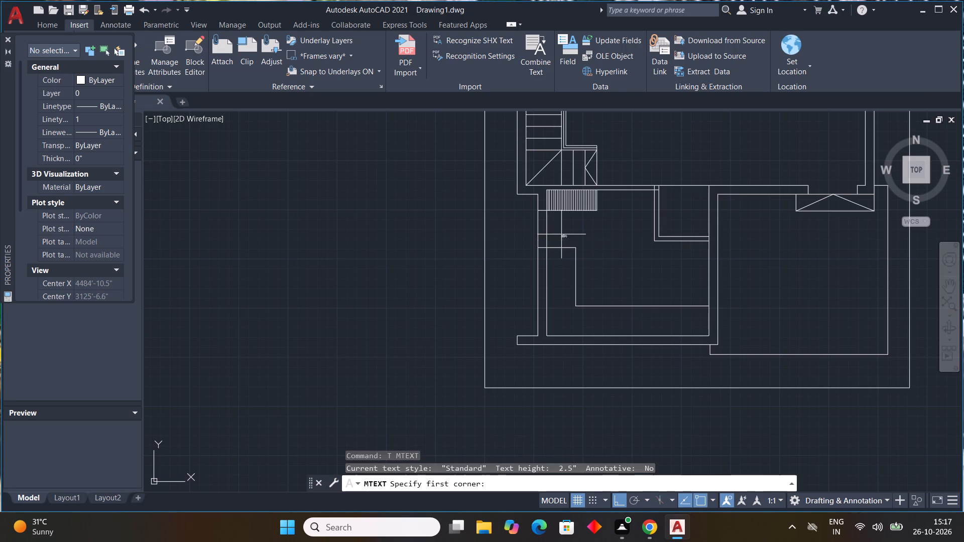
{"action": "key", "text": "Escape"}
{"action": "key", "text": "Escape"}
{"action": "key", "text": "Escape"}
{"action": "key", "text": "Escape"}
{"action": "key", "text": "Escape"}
Trim the inner line of the front room's west wall between the two opening lines.
{"action": "type", "text": "tr"}
{"action": "key", "text": "space"}
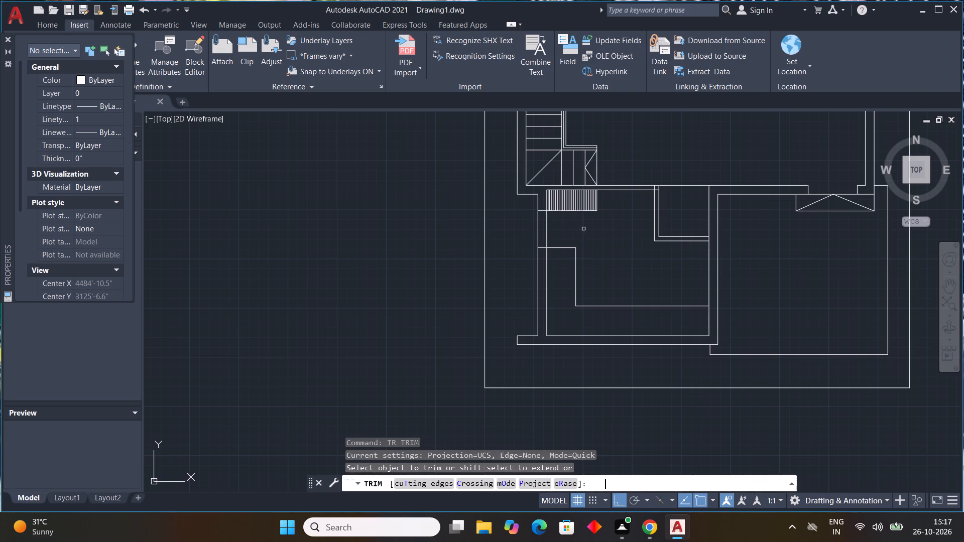
{"action": "left_click", "coordinate": [548, 234]}
{"action": "scroll", "coordinate": [604, 235], "scroll_direction": "down", "scroll_amount": 1}
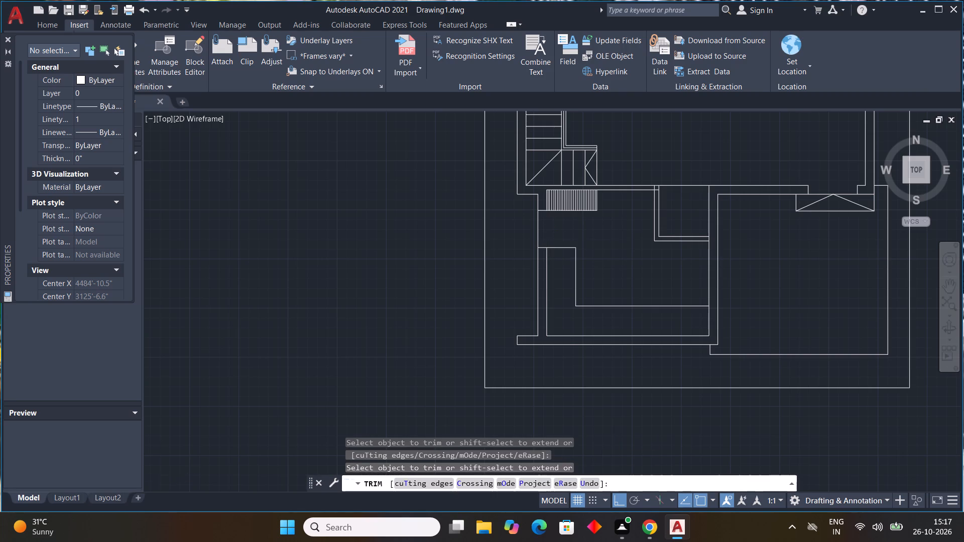
{"action": "key", "text": "Escape"}
{"action": "key", "text": "Escape"}
{"action": "key", "text": "Escape"}
{"action": "key", "text": "Escape"}
{"action": "key", "text": "Escape"}
{"action": "key", "text": "Escape"}
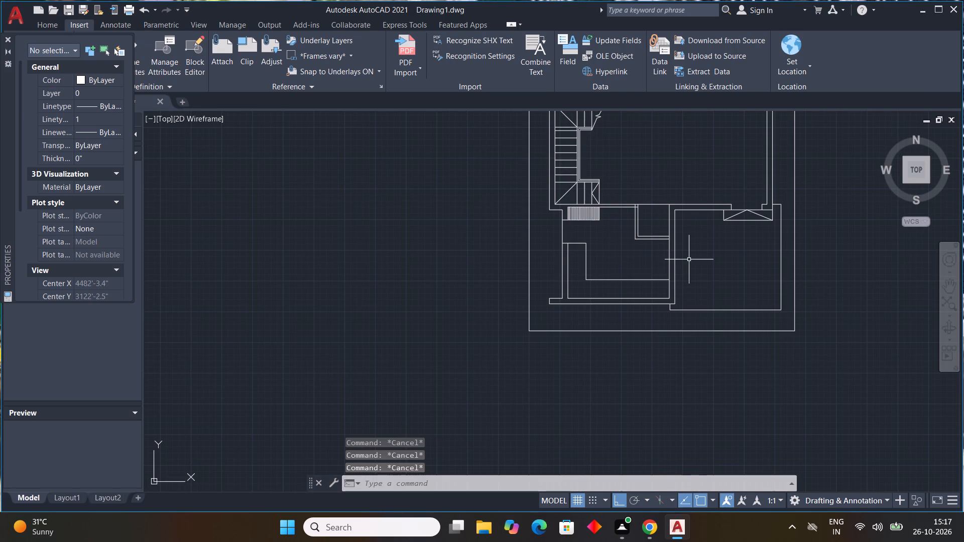
Draw two short vertical lines across the front room's south wall, east of its middle and spaced apart, marking an opening.
{"action": "scroll", "coordinate": [646, 256], "scroll_direction": "up", "scroll_amount": 2}
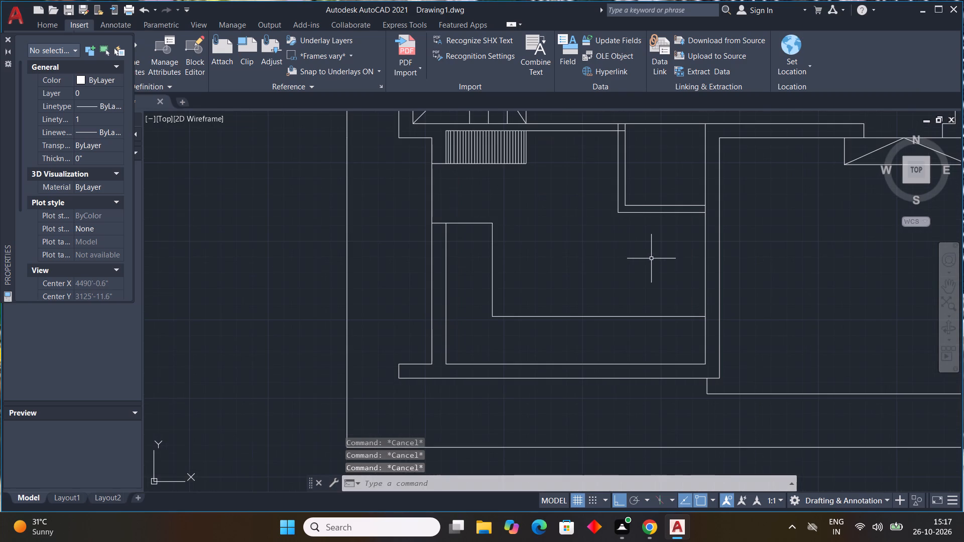
{"action": "middle_click_drag", "start_coordinate": [660, 262], "coordinate": [599, 242]}
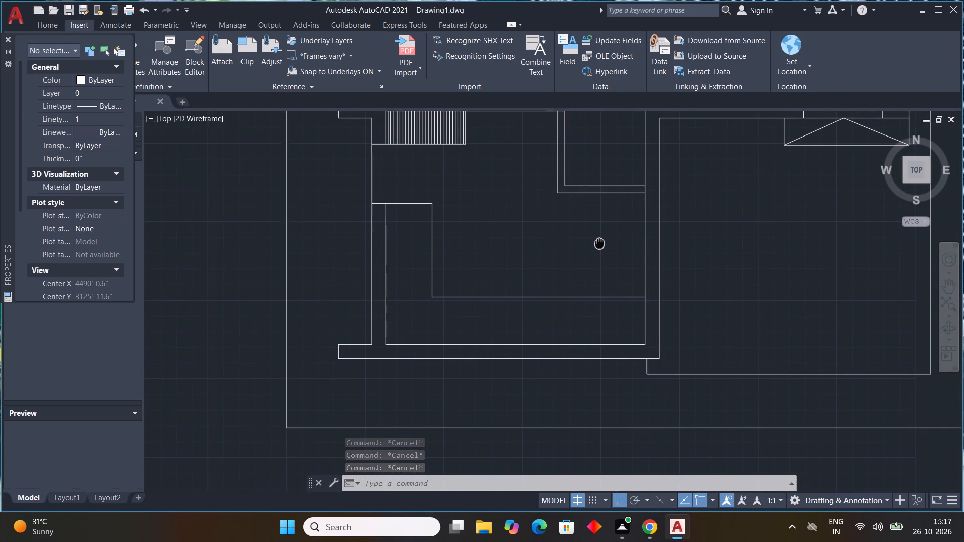
{"action": "middle_click_drag", "start_coordinate": [599, 242], "coordinate": [594, 238]}
{"action": "type", "text": "l"}
{"action": "key", "text": "space"}
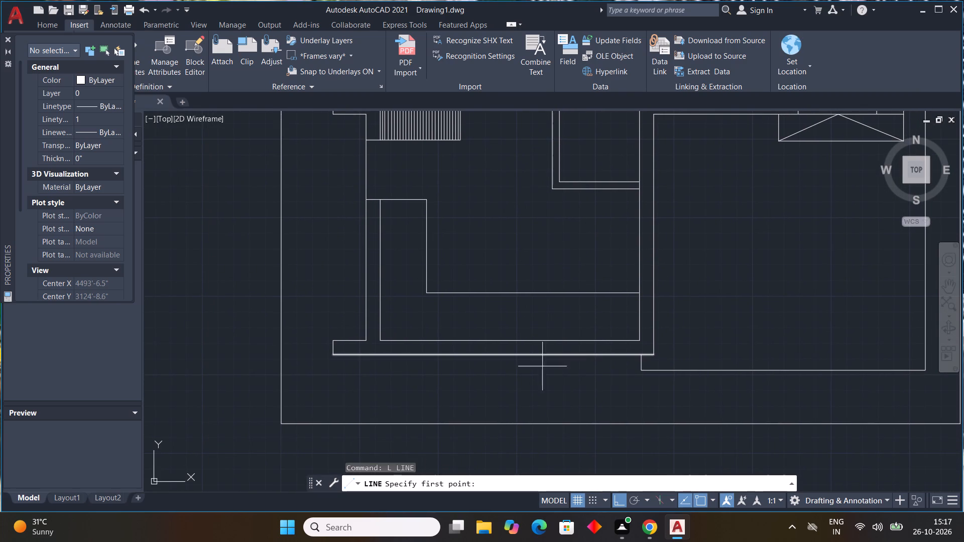
{"action": "scroll", "coordinate": [491, 360], "scroll_direction": "down", "scroll_amount": 1}
{"action": "scroll", "coordinate": [483, 352], "scroll_direction": "up", "scroll_amount": 2}
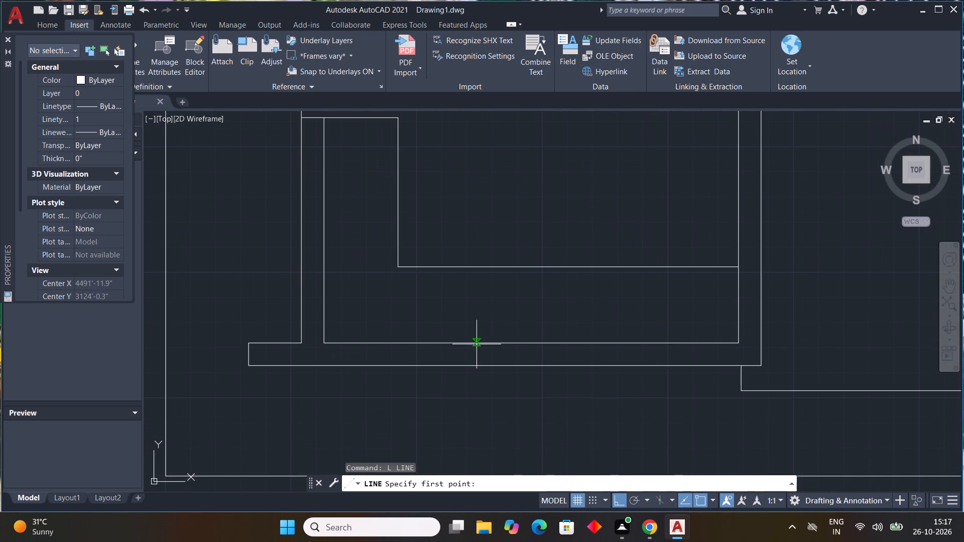
{"action": "left_click", "coordinate": [476, 344]}
{"action": "left_click", "coordinate": [477, 363]}
{"action": "key", "text": "Escape"}
{"action": "key", "text": "space"}
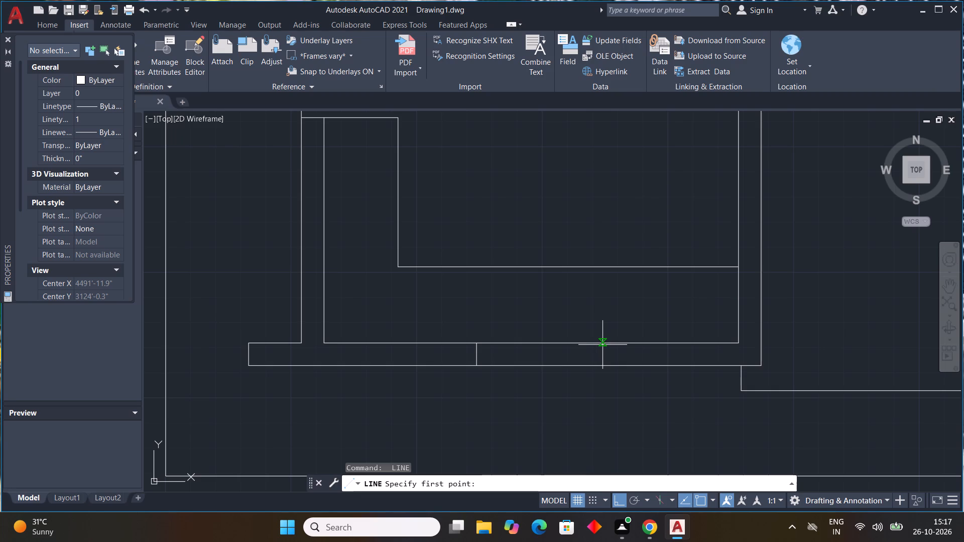
{"action": "left_click", "coordinate": [608, 342]}
{"action": "left_click", "coordinate": [611, 368]}
{"action": "key", "text": "Escape"}
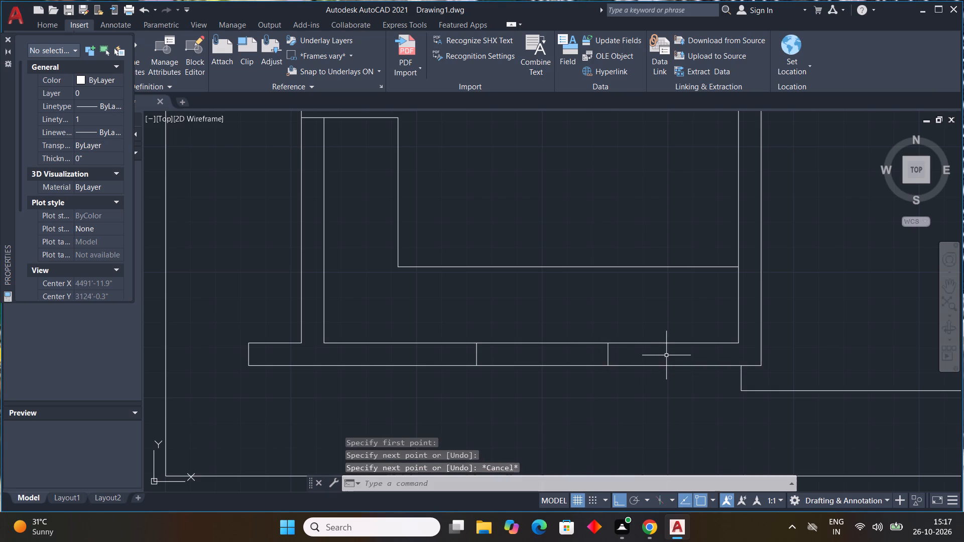
Offset the inner line of the front room's south wall southward twice at 3" spacing, within the wall thickness.
{"action": "scroll", "coordinate": [634, 379], "scroll_direction": "down", "scroll_amount": 2}
{"action": "middle_click_drag", "start_coordinate": [633, 385], "coordinate": [610, 394]}
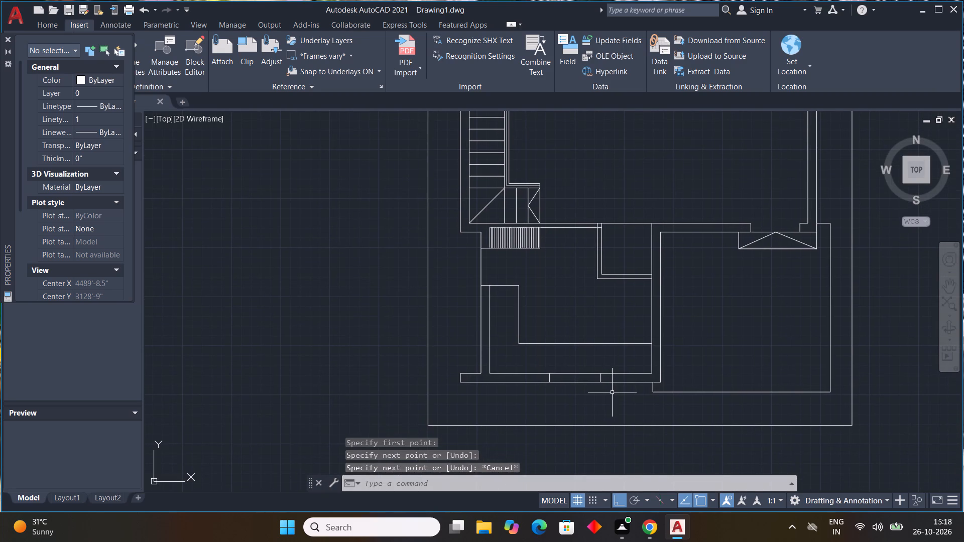
{"action": "type", "text": "off"}
{"action": "key", "text": "space"}
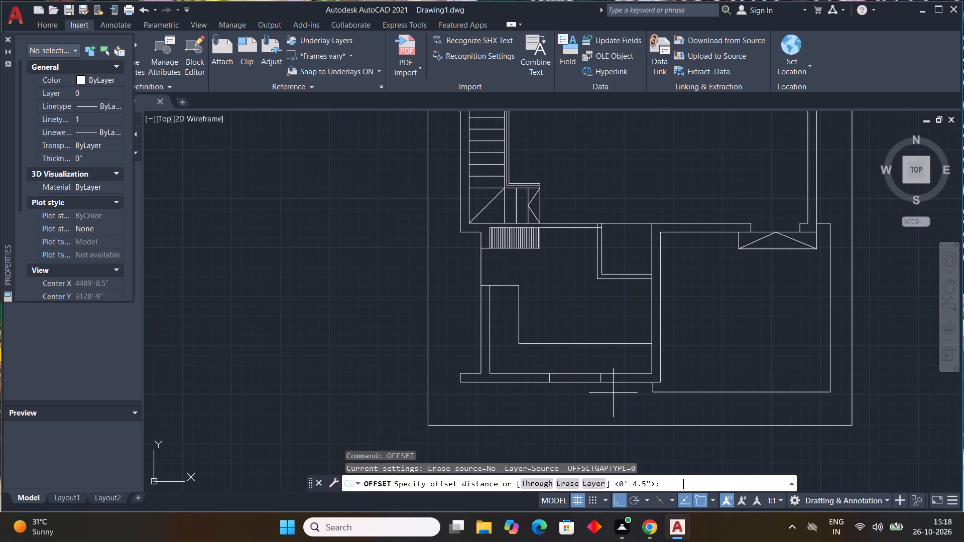
{"action": "type", "text": "3\""}
{"action": "key", "text": "Return"}
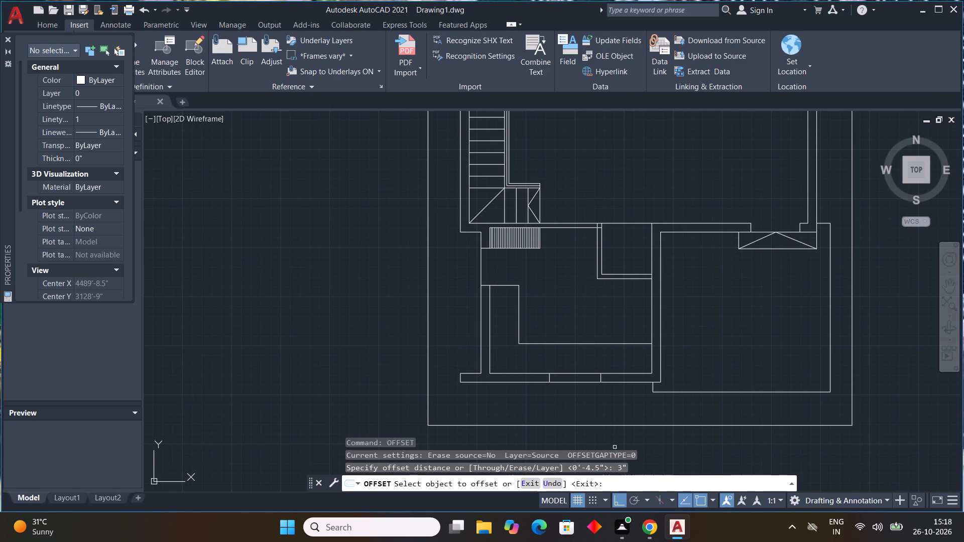
{"action": "scroll", "coordinate": [583, 369], "scroll_direction": "up", "scroll_amount": 2}
{"action": "left_click", "coordinate": [587, 380]}
{"action": "left_click", "coordinate": [589, 390]}
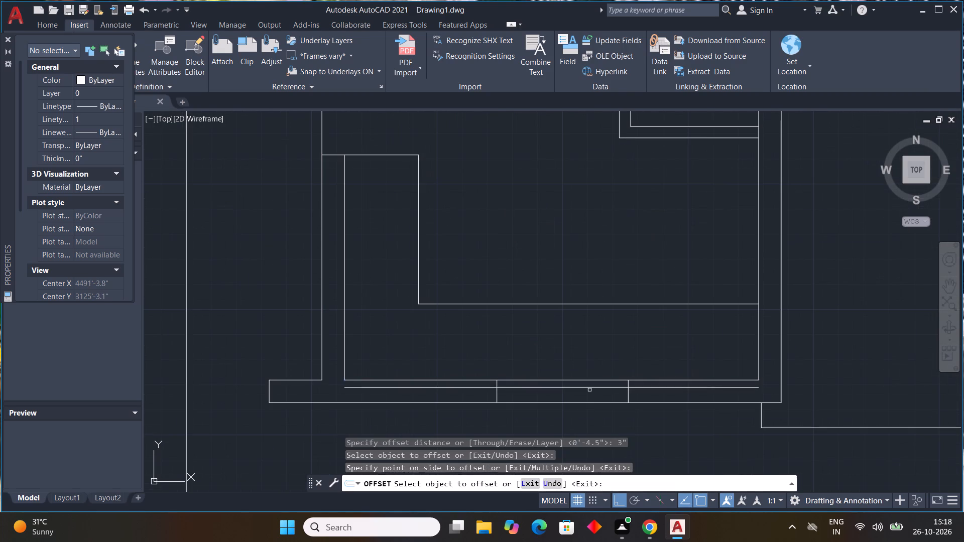
{"action": "left_click_drag", "start_coordinate": [589, 388], "coordinate": [589, 394]}
{"action": "left_click", "coordinate": [589, 396]}
{"action": "scroll", "coordinate": [598, 398], "scroll_direction": "down", "scroll_amount": 2}
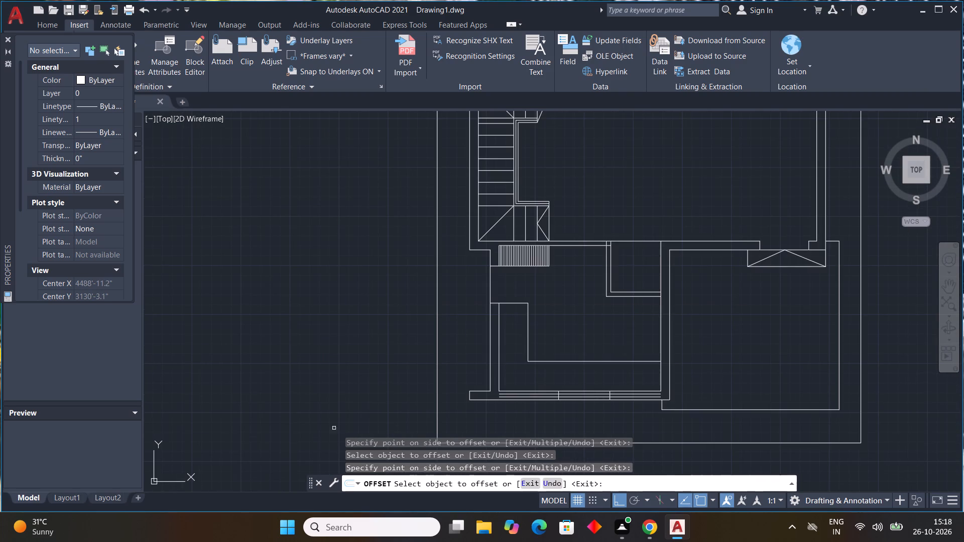
{"action": "key", "text": "Escape"}
{"action": "key", "text": "Escape"}
{"action": "key", "text": "Escape"}
{"action": "key", "text": "Escape"}
Trim both 3" offset lines on either side of the south wall opening, leaving them only between its two vertical lines.
{"action": "scroll", "coordinate": [536, 393], "scroll_direction": "up", "scroll_amount": 3}
{"action": "middle_click_drag", "start_coordinate": [577, 404], "coordinate": [560, 349]}
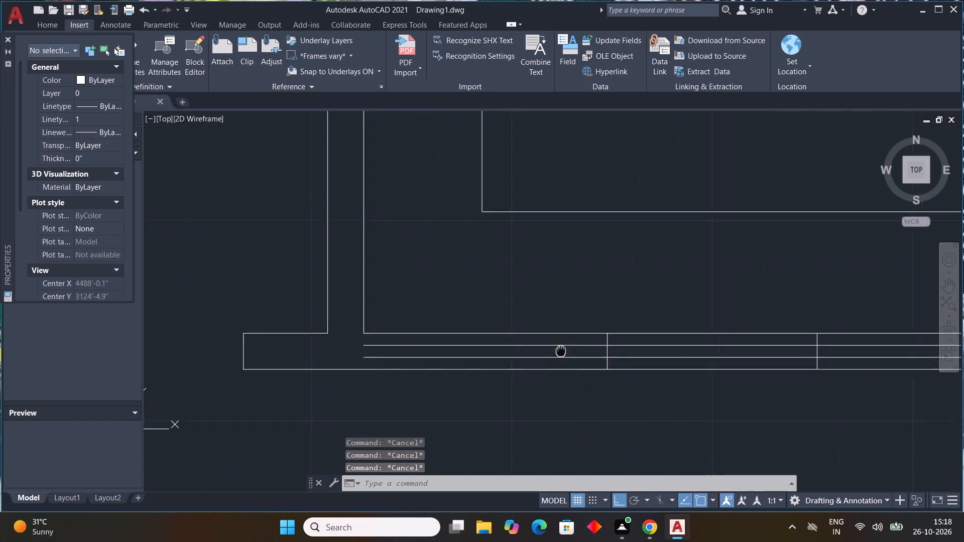
{"action": "middle_click_drag", "start_coordinate": [560, 349], "coordinate": [537, 317]}
{"action": "type", "text": "tr"}
{"action": "key", "text": "space"}
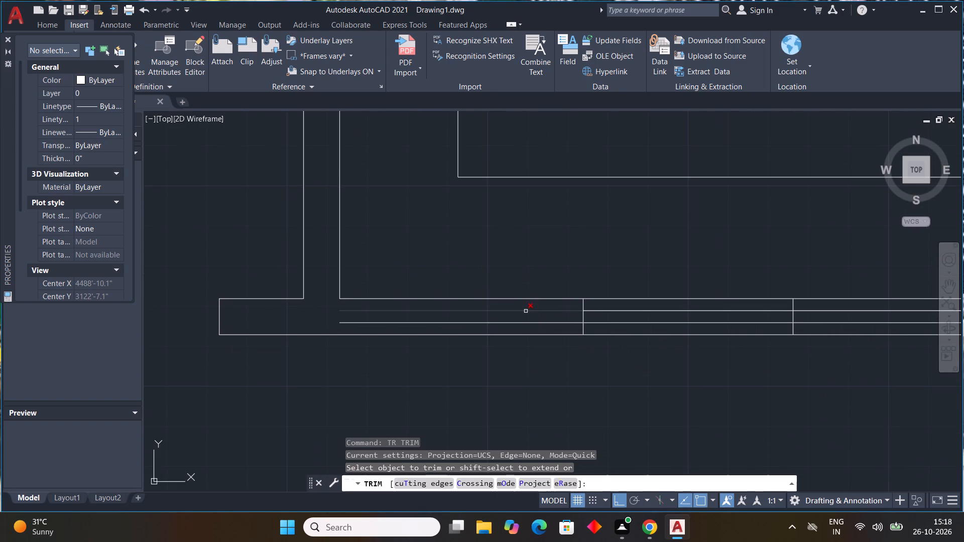
{"action": "left_click", "coordinate": [526, 311]}
{"action": "left_click", "coordinate": [529, 323]}
{"action": "scroll", "coordinate": [704, 328], "scroll_direction": "down", "scroll_amount": 1}
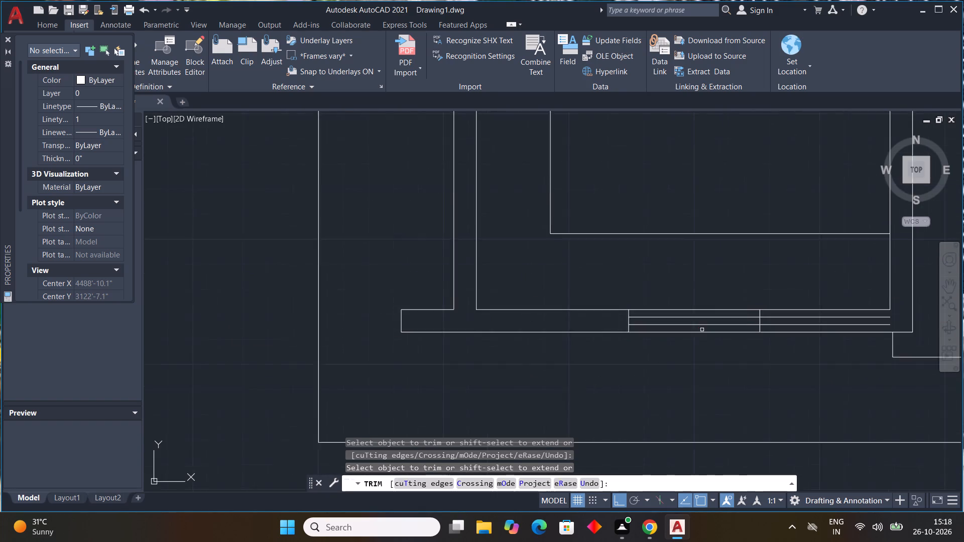
{"action": "middle_click_drag", "start_coordinate": [694, 335], "coordinate": [532, 365]}
{"action": "scroll", "coordinate": [638, 357], "scroll_direction": "up", "scroll_amount": 2}
{"action": "left_click", "coordinate": [641, 354]}
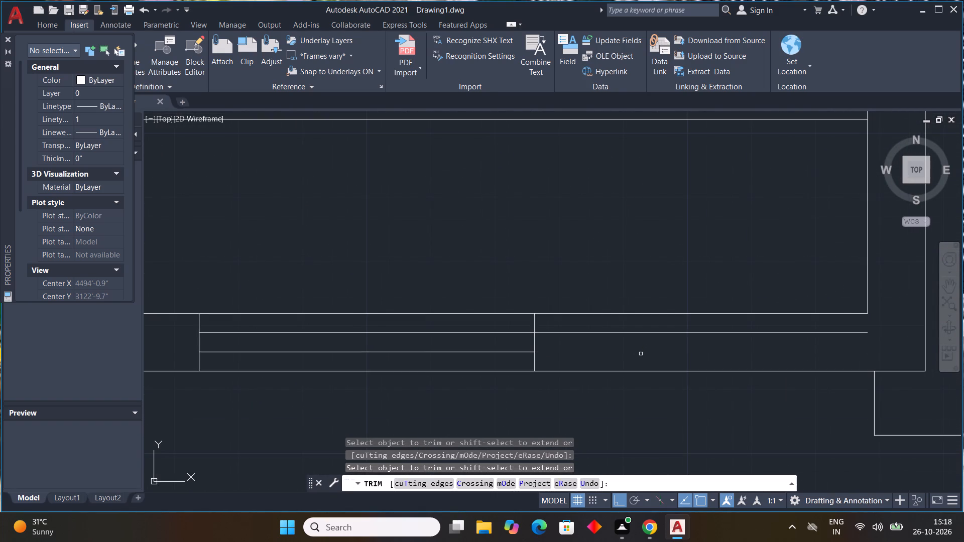
{"action": "left_click", "coordinate": [634, 333]}
{"action": "scroll", "coordinate": [628, 405], "scroll_direction": "down", "scroll_amount": 3}
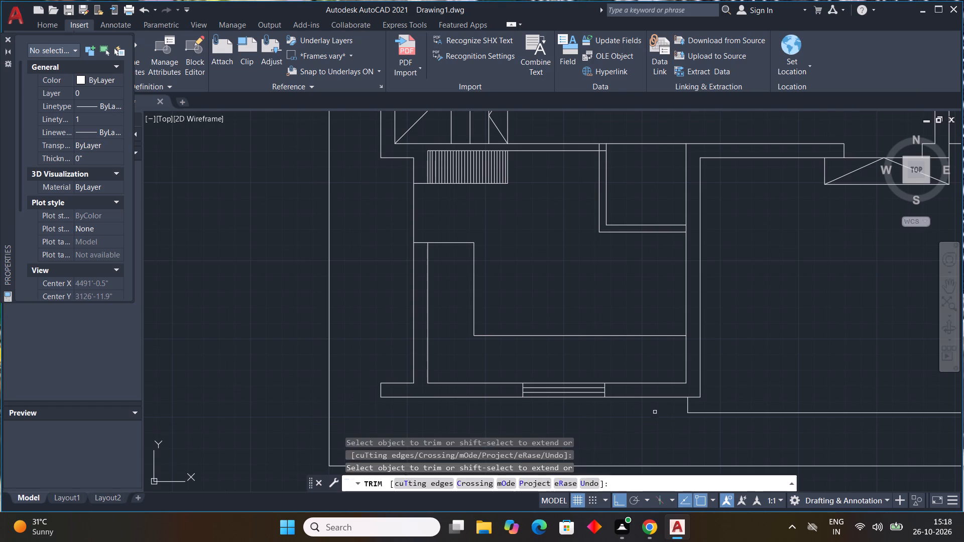
{"action": "key", "text": "Escape"}
{"action": "key", "text": "Escape"}
{"action": "key", "text": "Escape"}
{"action": "key", "text": "Escape"}
Draw a small rectangle about 1'-7" wide in the southeast corner of the outer plot boundary, using its existing edges as two sides.
{"action": "scroll", "coordinate": [630, 389], "scroll_direction": "down", "scroll_amount": 2}
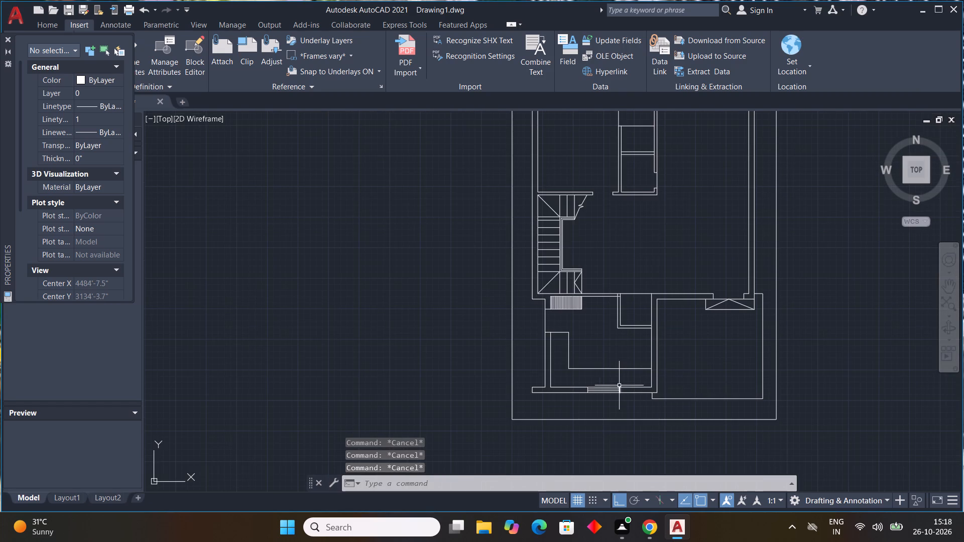
{"action": "middle_click_drag", "start_coordinate": [655, 410], "coordinate": [643, 406]}
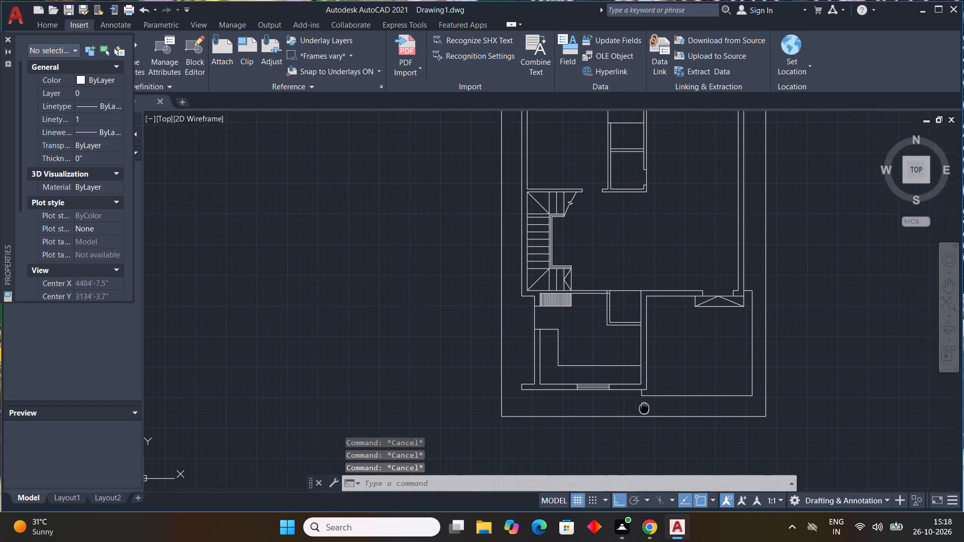
{"action": "middle_click_drag", "start_coordinate": [643, 406], "coordinate": [487, 366]}
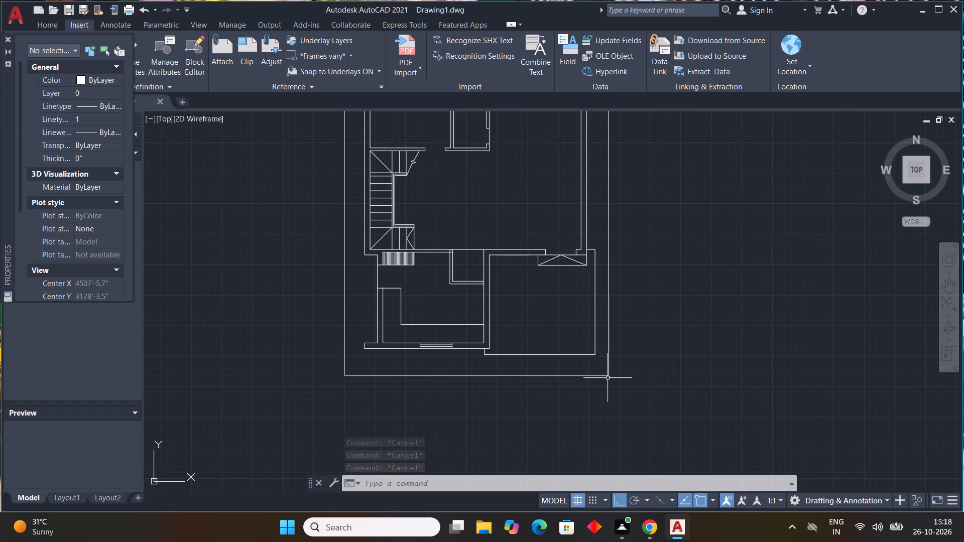
{"action": "key", "text": "l"}
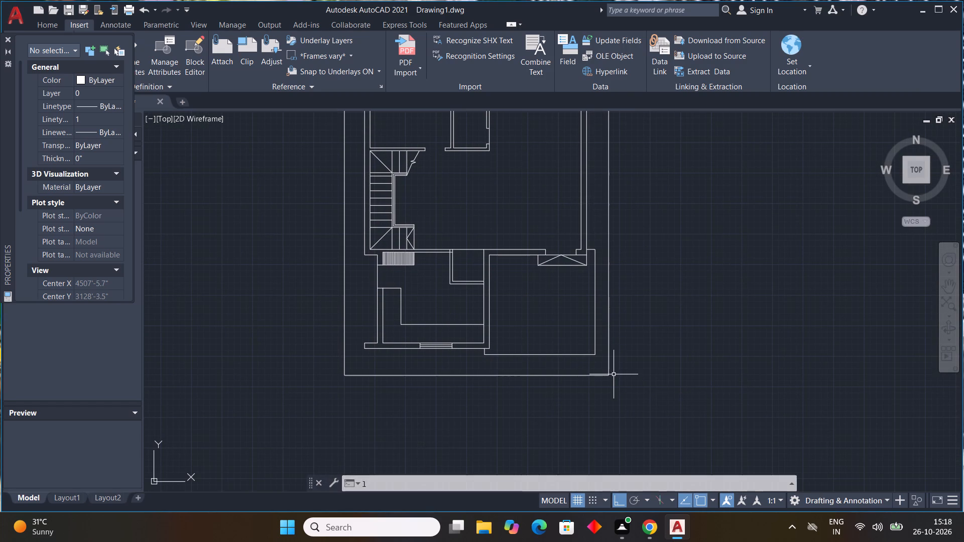
{"action": "key", "text": "space"}
{"action": "scroll", "coordinate": [608, 360], "scroll_direction": "up", "scroll_amount": 3}
{"action": "left_click_drag", "start_coordinate": [615, 365], "coordinate": [544, 365]}
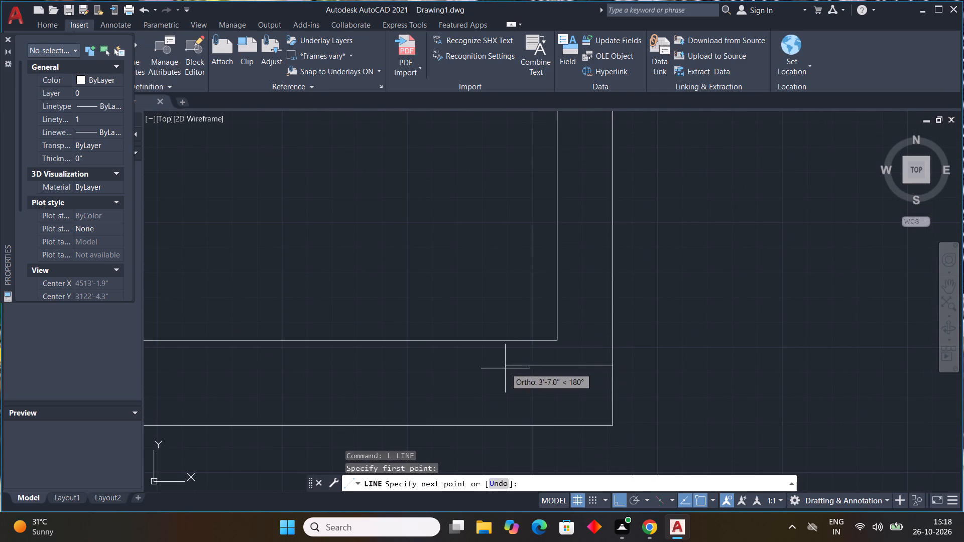
{"action": "left_click", "coordinate": [566, 368]}
{"action": "left_click", "coordinate": [561, 426]}
{"action": "key", "text": "Escape"}
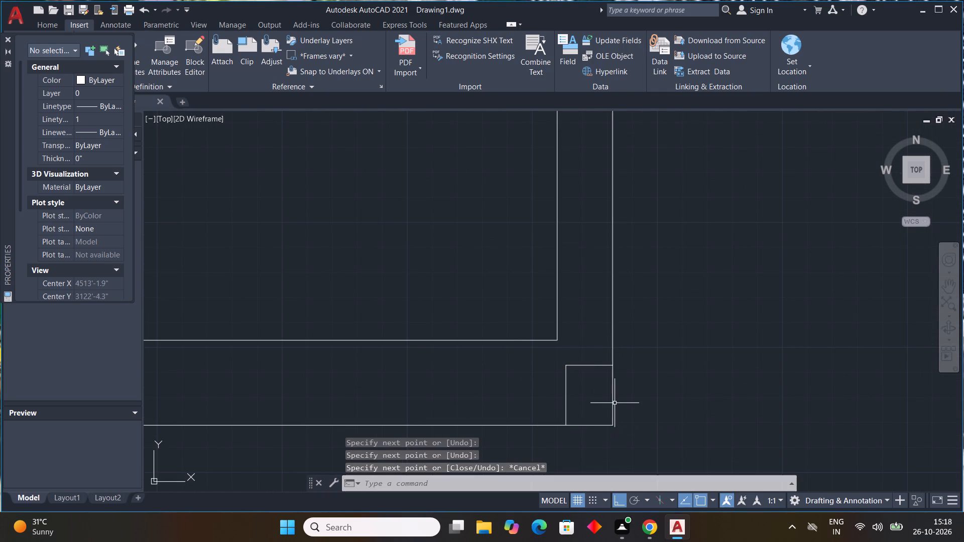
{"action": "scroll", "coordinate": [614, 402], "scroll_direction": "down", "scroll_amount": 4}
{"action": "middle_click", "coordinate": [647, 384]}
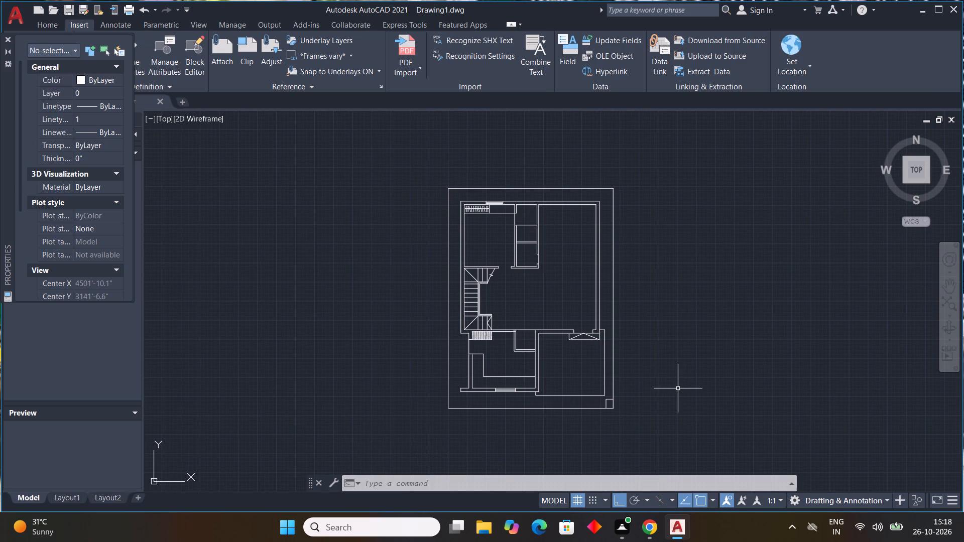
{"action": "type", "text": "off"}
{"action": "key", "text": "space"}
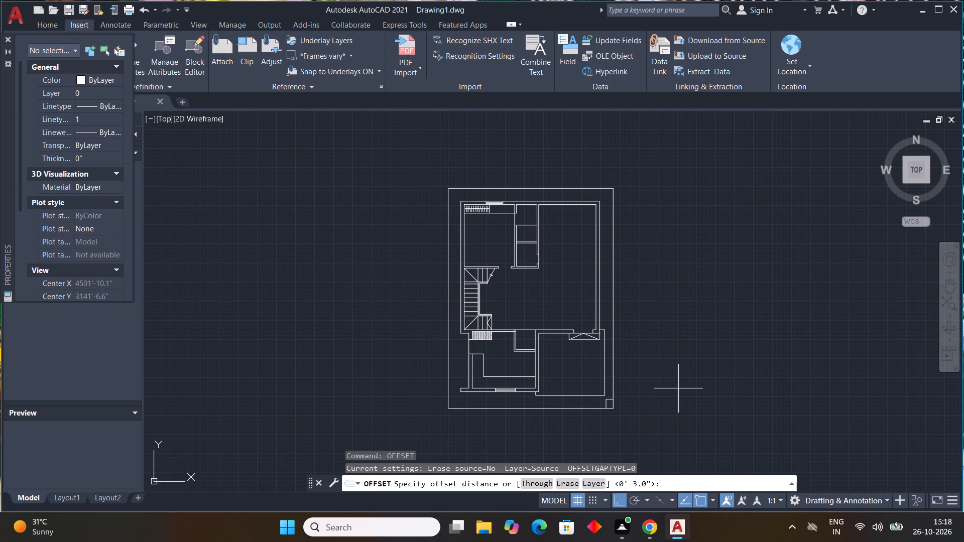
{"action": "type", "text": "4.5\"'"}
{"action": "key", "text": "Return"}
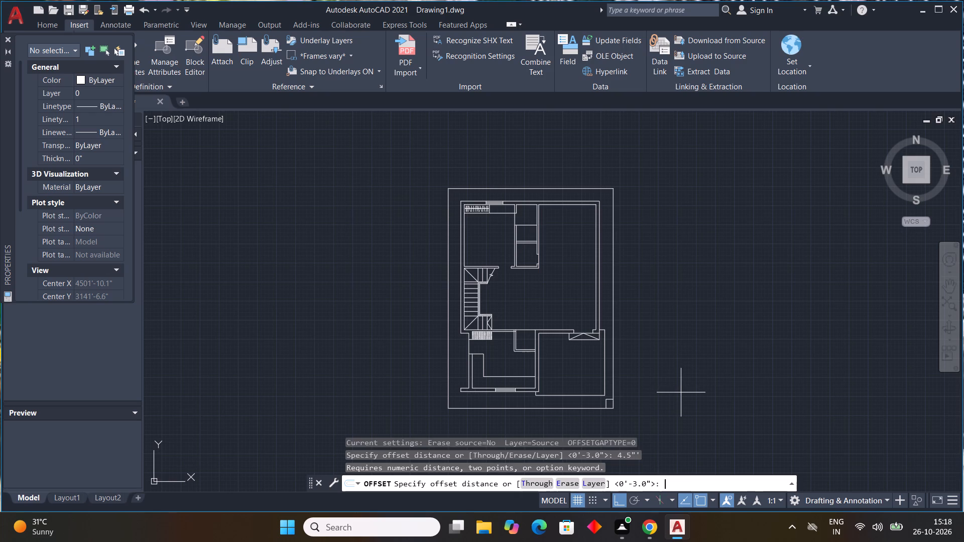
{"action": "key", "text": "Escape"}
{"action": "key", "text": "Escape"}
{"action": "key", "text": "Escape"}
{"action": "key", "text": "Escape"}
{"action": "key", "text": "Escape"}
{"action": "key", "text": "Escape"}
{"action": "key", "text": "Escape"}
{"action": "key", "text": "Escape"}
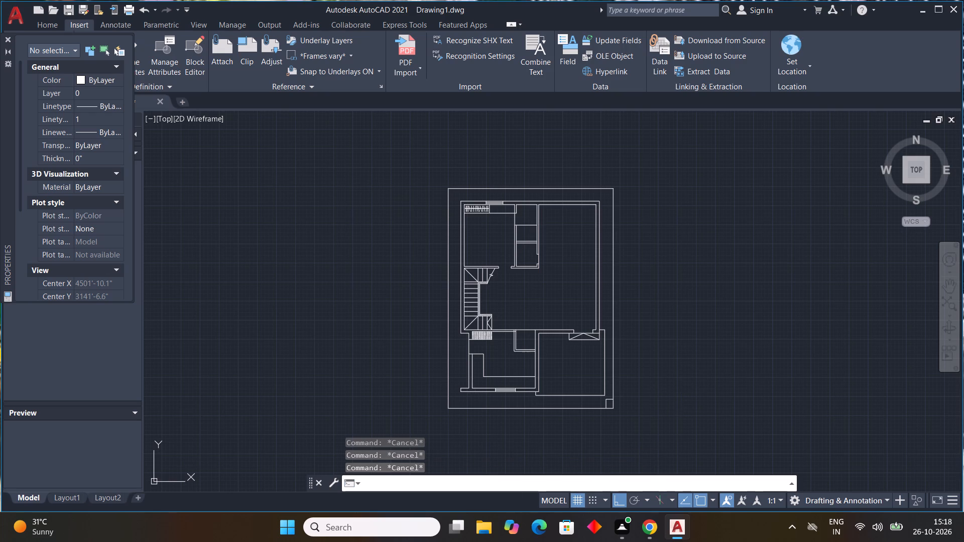
Offset the outer plot boundary lines 4.5" inward on the east, north, west and south sides, including both west segments.
{"action": "type", "text": "off"}
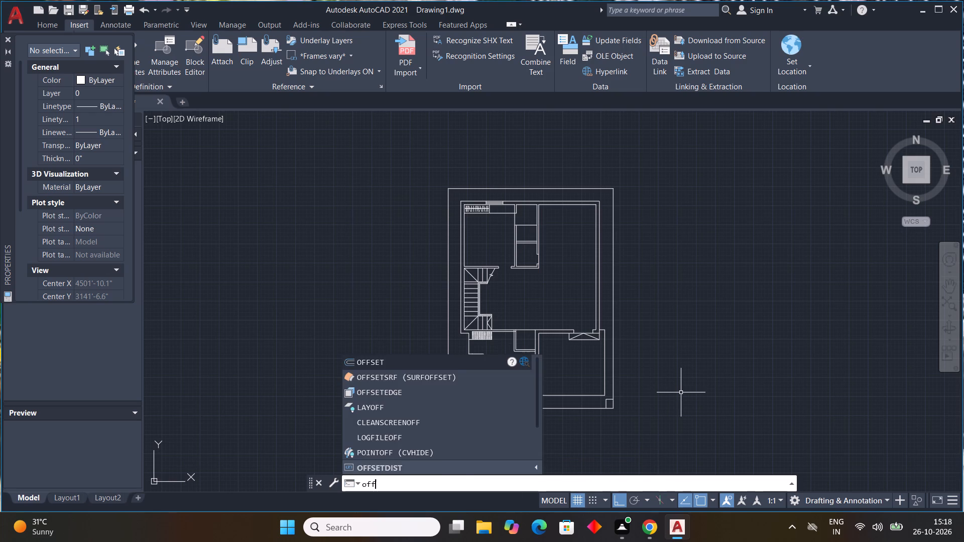
{"action": "key", "text": "space"}
{"action": "type", "text": "4.5\""}
{"action": "key", "text": "Return"}
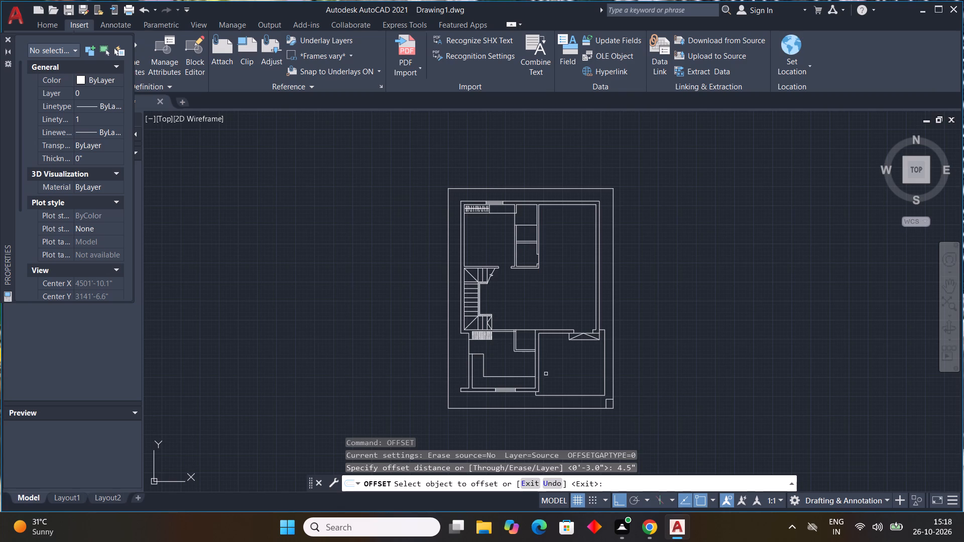
{"action": "left_click", "coordinate": [615, 377]}
{"action": "left_click", "coordinate": [605, 380]}
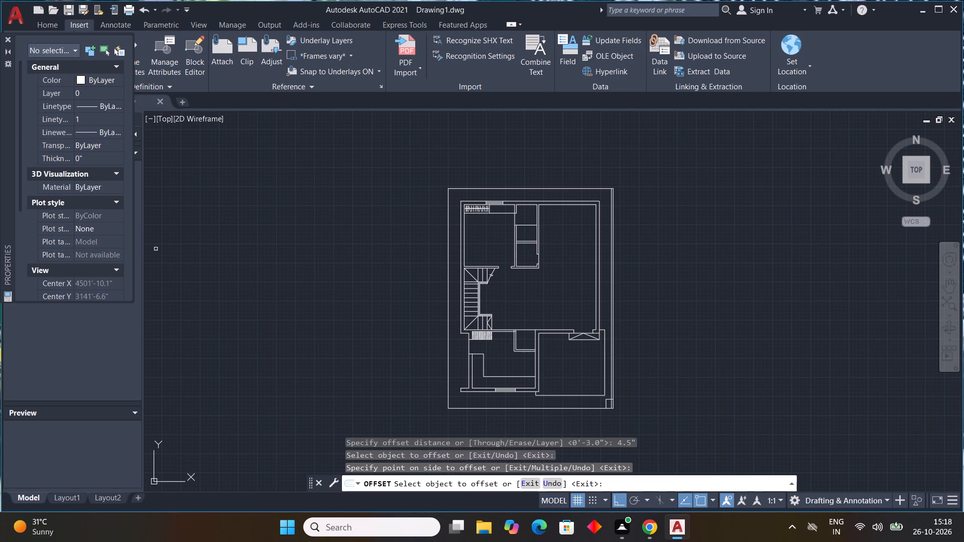
{"action": "double_click", "coordinate": [469, 188]}
{"action": "left_click", "coordinate": [472, 203]}
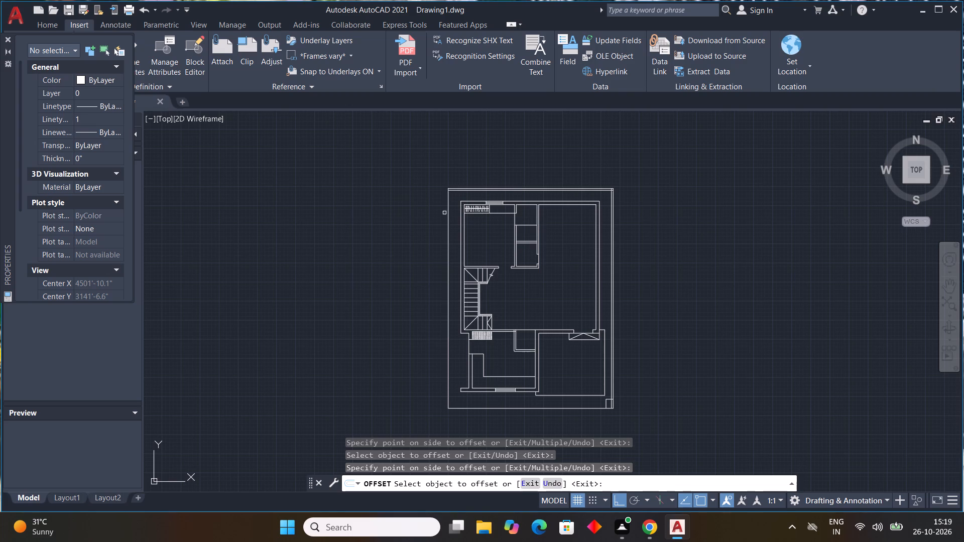
{"action": "left_click", "coordinate": [449, 214]}
{"action": "left_click", "coordinate": [457, 216]}
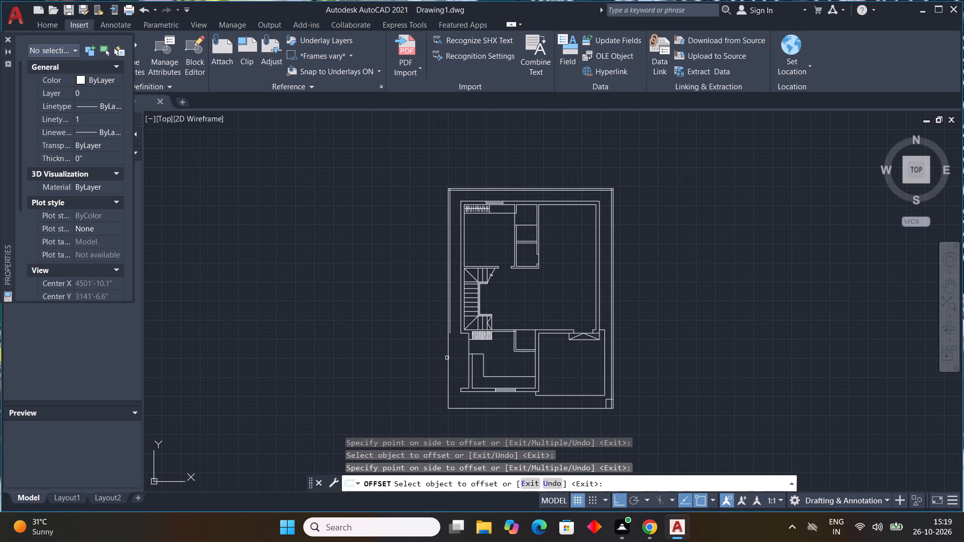
{"action": "left_click_drag", "start_coordinate": [448, 357], "coordinate": [453, 358]}
{"action": "left_click", "coordinate": [458, 358]}
{"action": "middle_click_drag", "start_coordinate": [463, 431], "coordinate": [431, 388]}
{"action": "scroll", "coordinate": [442, 371], "scroll_direction": "up", "scroll_amount": 2}
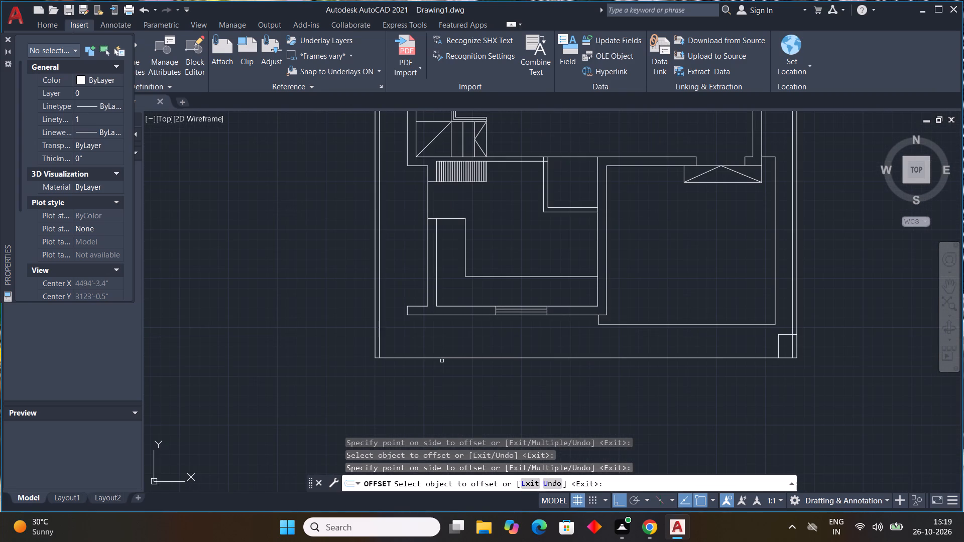
{"action": "left_click_drag", "start_coordinate": [443, 358], "coordinate": [442, 351]}
{"action": "left_click", "coordinate": [437, 337]}
{"action": "key", "text": "Escape"}
{"action": "key", "text": "Escape"}
{"action": "key", "text": "Escape"}
{"action": "key", "text": "Escape"}
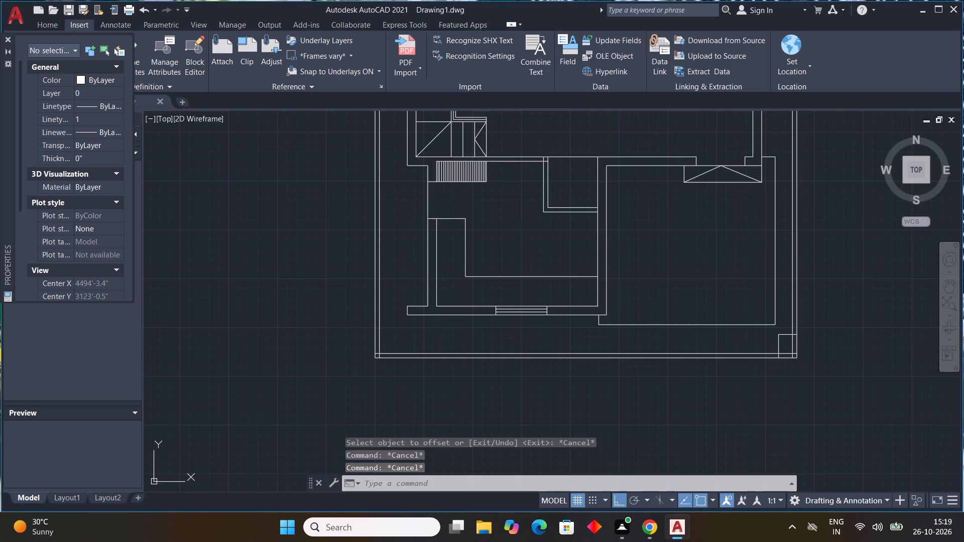
{"action": "key", "text": "Escape"}
{"action": "key", "text": "Escape"}
Draw a second pillar outline on the south compound wall, its east side aligned with the front room's southeast corner and its top with the corner pillar.
{"action": "middle_click_drag", "start_coordinate": [693, 357], "coordinate": [625, 311]}
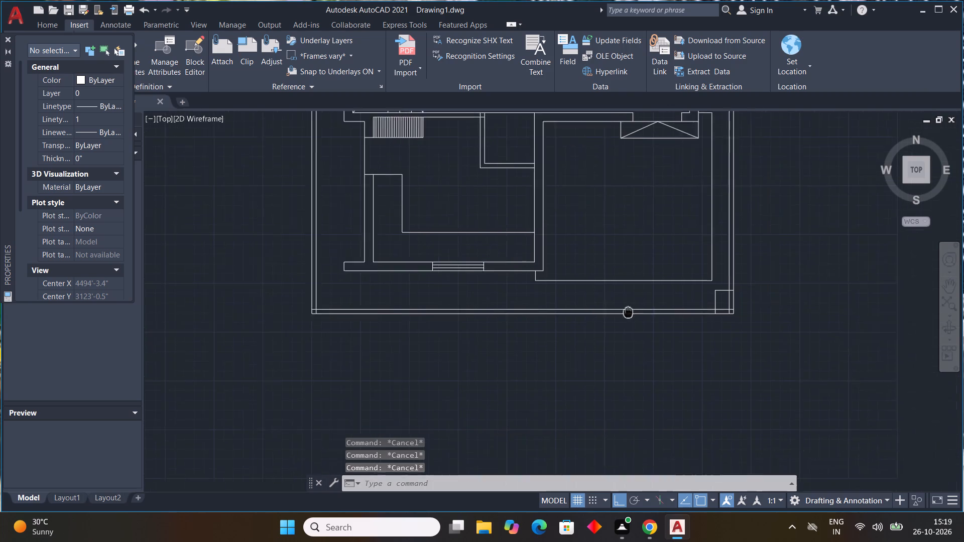
{"action": "middle_click_drag", "start_coordinate": [625, 311], "coordinate": [598, 304]}
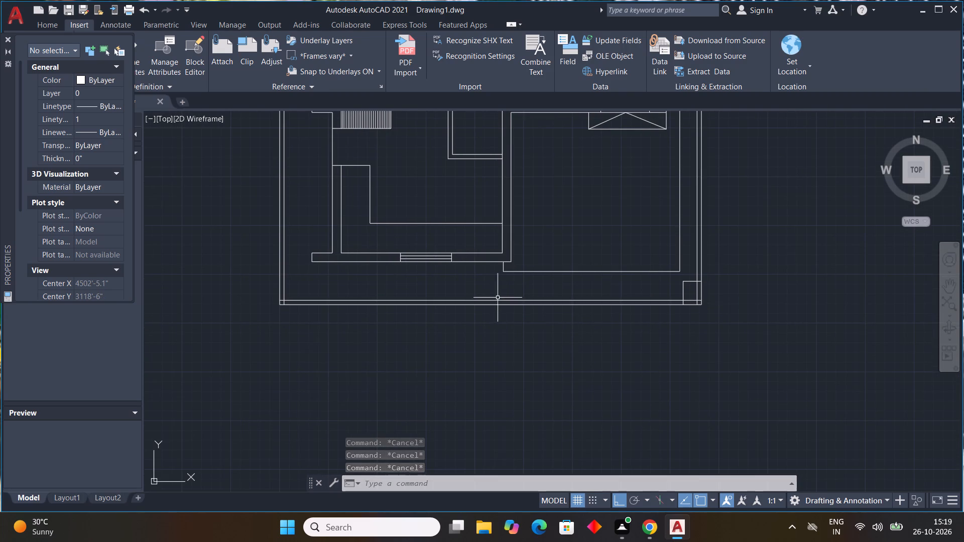
{"action": "scroll", "coordinate": [504, 294], "scroll_direction": "up", "scroll_amount": 2}
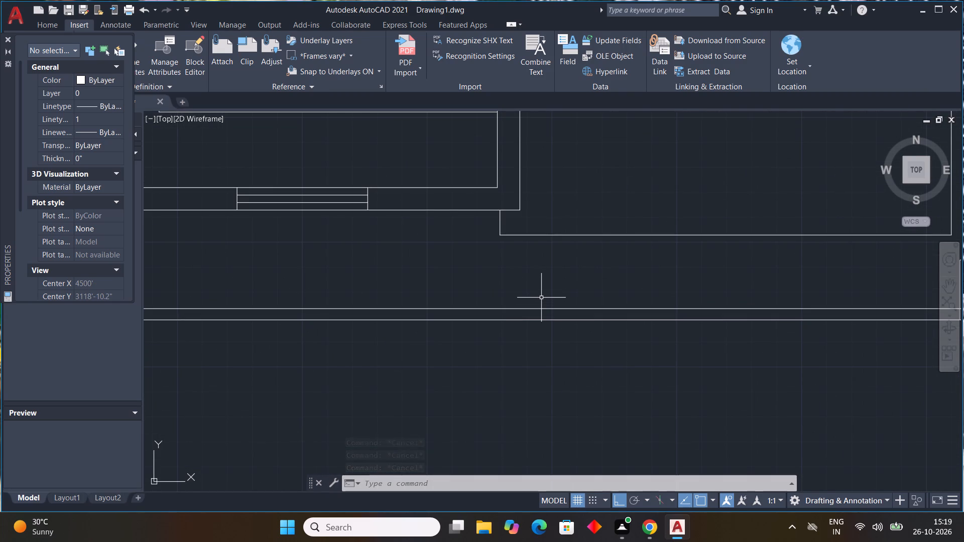
{"action": "type", "text": "l"}
{"action": "key", "text": "space"}
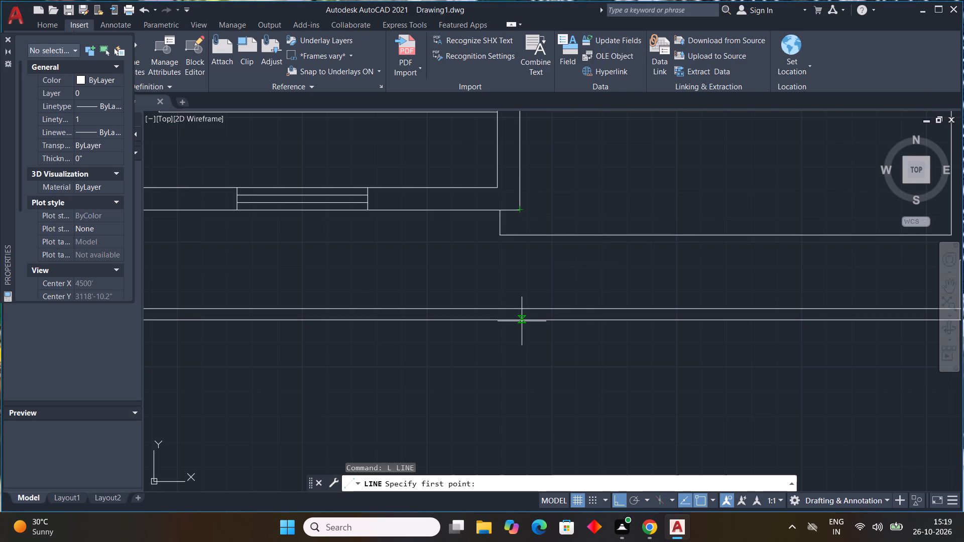
{"action": "left_click", "coordinate": [521, 321]}
{"action": "scroll", "coordinate": [521, 271], "scroll_direction": "down", "scroll_amount": 2}
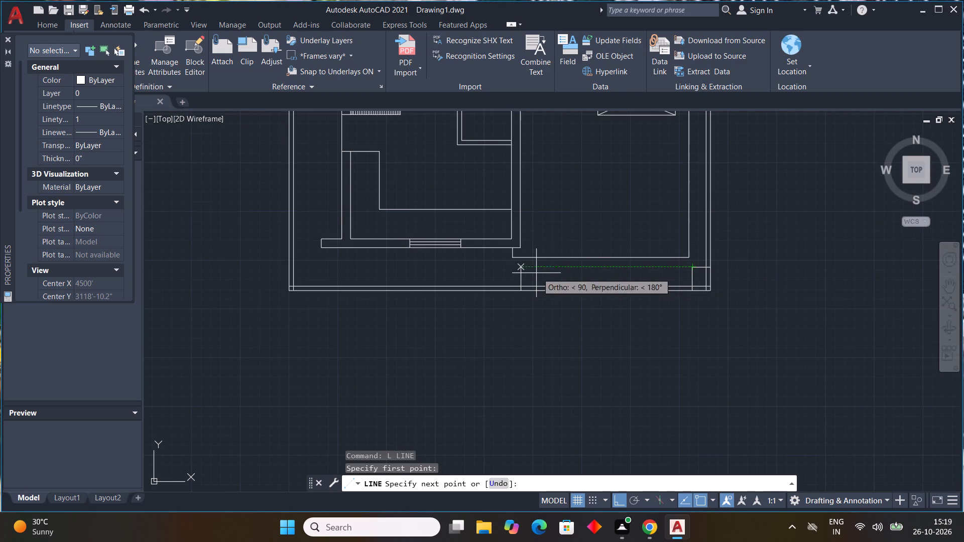
{"action": "left_click", "coordinate": [518, 267]}
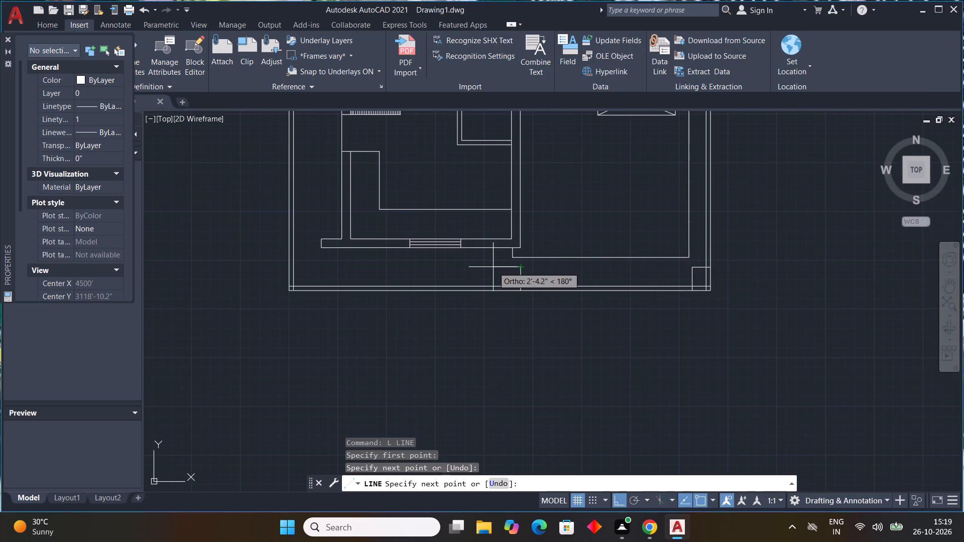
{"action": "left_click", "coordinate": [498, 269]}
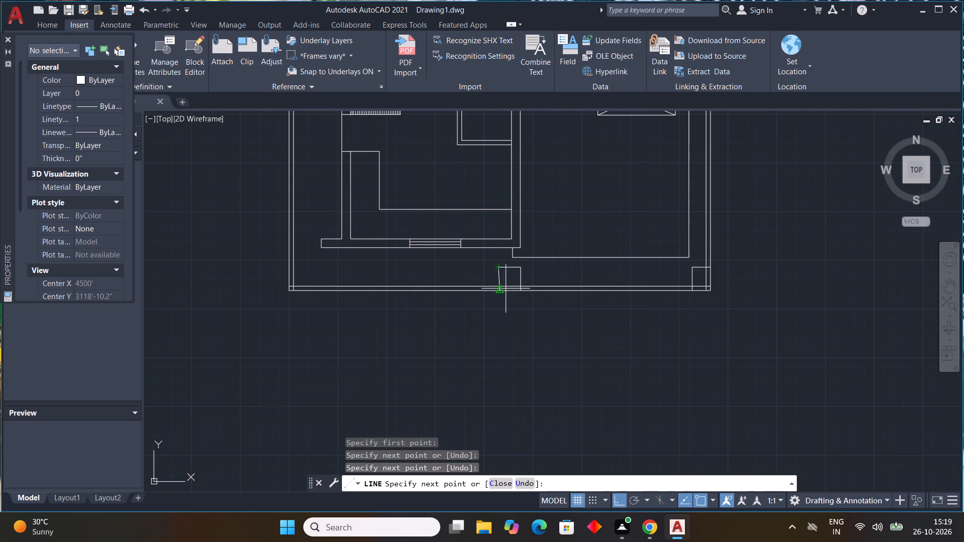
{"action": "left_click", "coordinate": [503, 291]}
{"action": "key", "text": "Escape"}
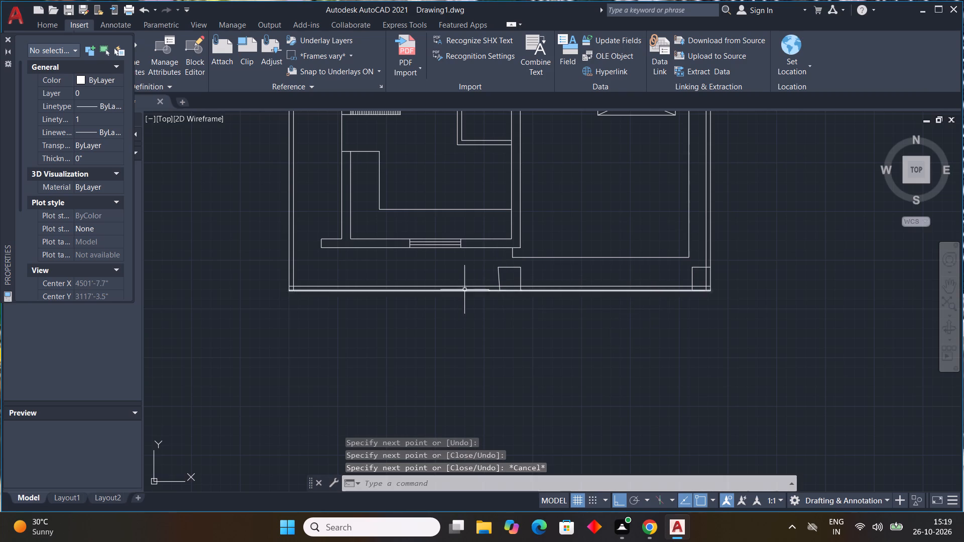
Erase the second pillar's slanted west side and redraw it as a vertical line down to the outer south boundary.
{"action": "scroll", "coordinate": [475, 286], "scroll_direction": "up", "scroll_amount": 3}
{"action": "left_click", "coordinate": [546, 280]}
{"action": "key", "text": "Delete"}
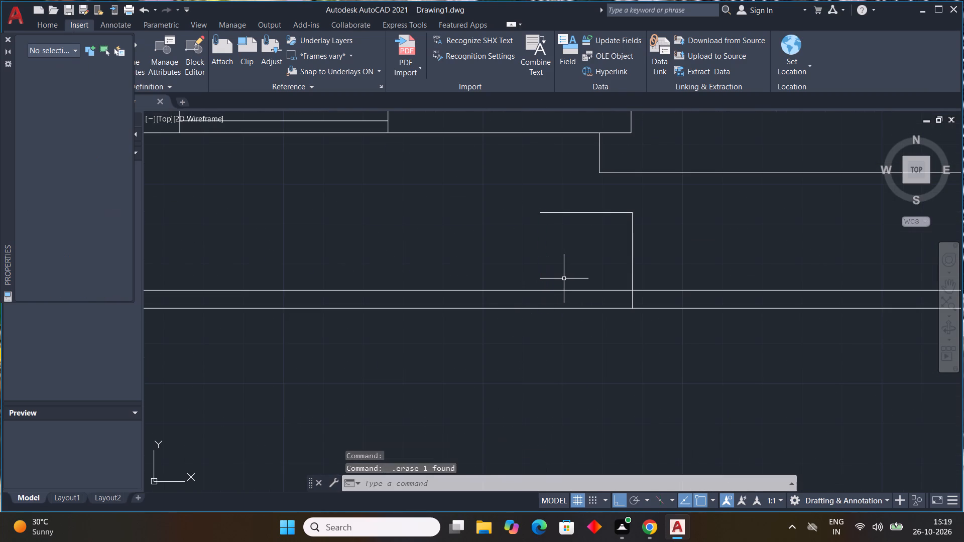
{"action": "type", "text": "l"}
{"action": "key", "text": "space"}
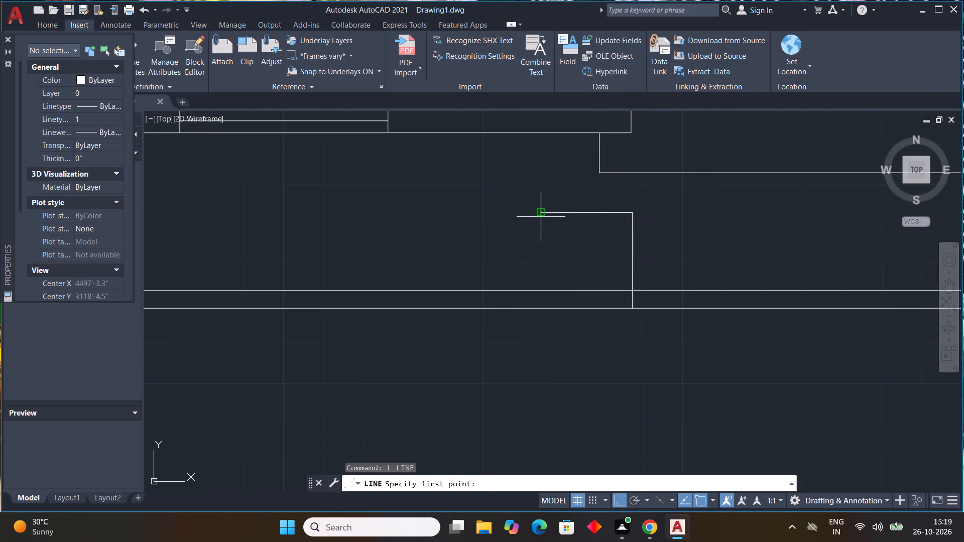
{"action": "left_click", "coordinate": [541, 217]}
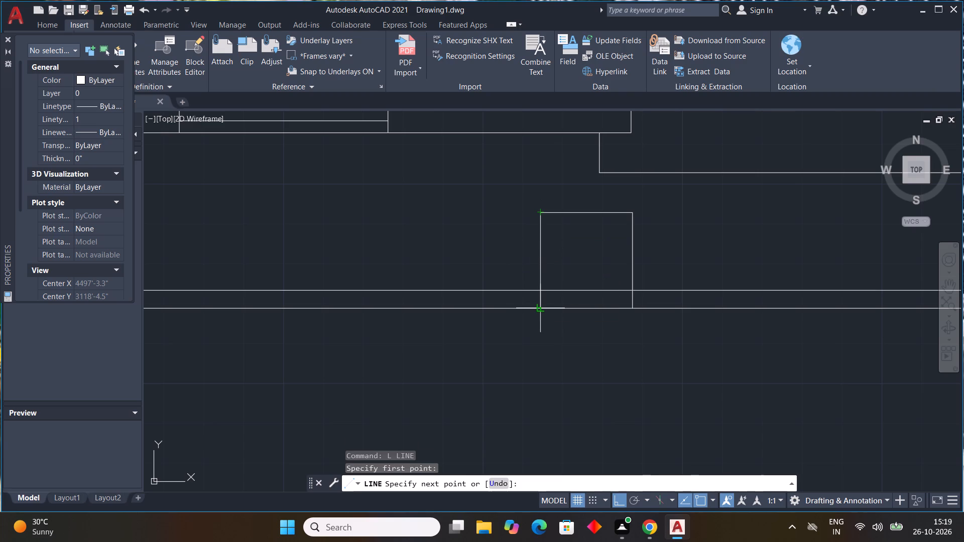
{"action": "left_click", "coordinate": [538, 307]}
{"action": "key", "text": "Escape"}
Trim the inner south compound wall line between the two pillars, and all wall lines crossing inside both pillars.
{"action": "scroll", "coordinate": [543, 301], "scroll_direction": "down", "scroll_amount": 4}
{"action": "middle_click_drag", "start_coordinate": [576, 307], "coordinate": [564, 306]}
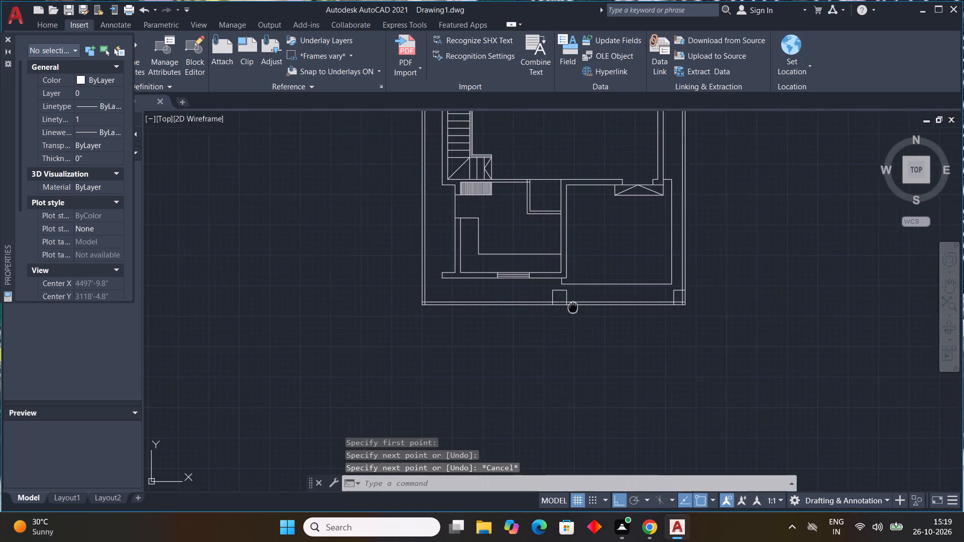
{"action": "middle_click_drag", "start_coordinate": [564, 306], "coordinate": [536, 300]}
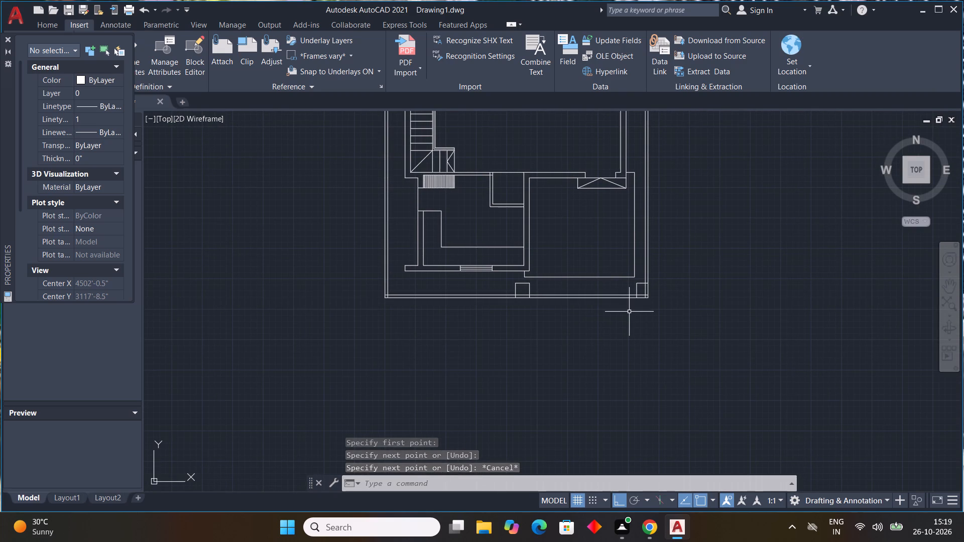
{"action": "type", "text": "tr"}
{"action": "key", "text": "space"}
{"action": "scroll", "coordinate": [608, 293], "scroll_direction": "up", "scroll_amount": 2}
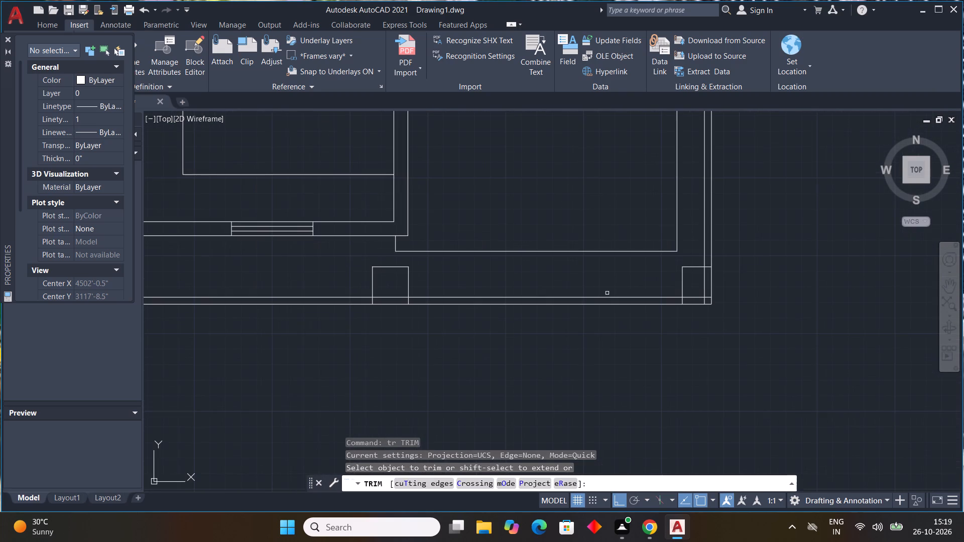
{"action": "left_click", "coordinate": [609, 297]}
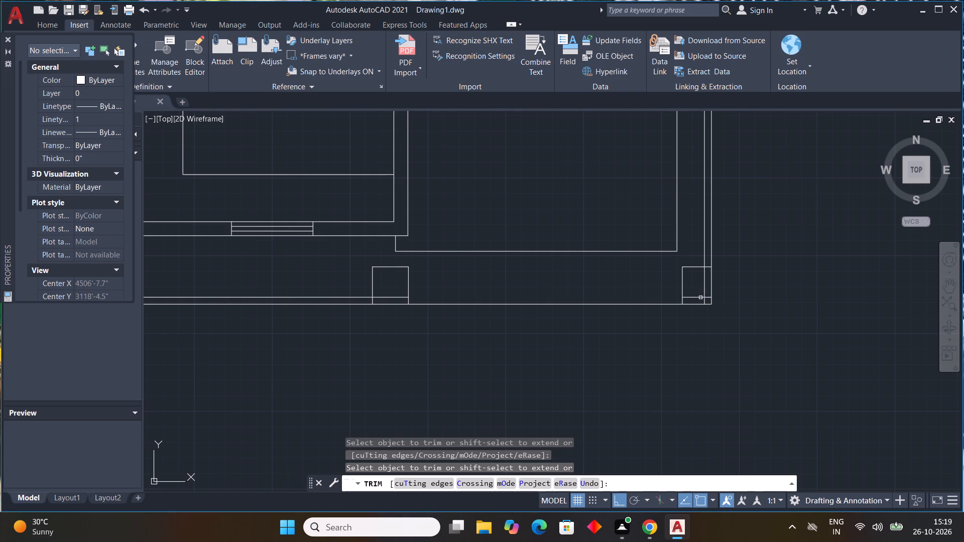
{"action": "left_click", "coordinate": [699, 298]}
{"action": "left_click", "coordinate": [705, 294]}
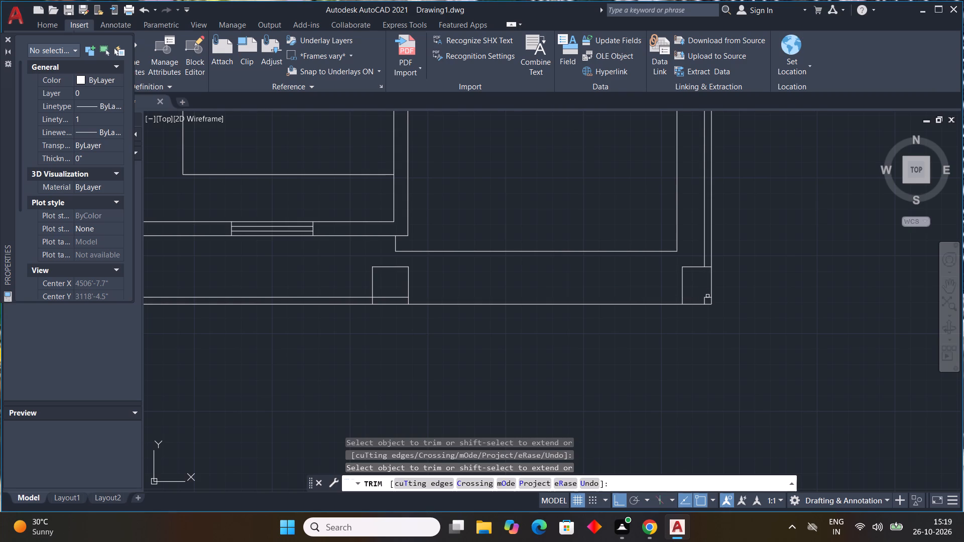
{"action": "left_click", "coordinate": [707, 300]}
{"action": "left_click", "coordinate": [703, 301]}
{"action": "left_click", "coordinate": [707, 299]}
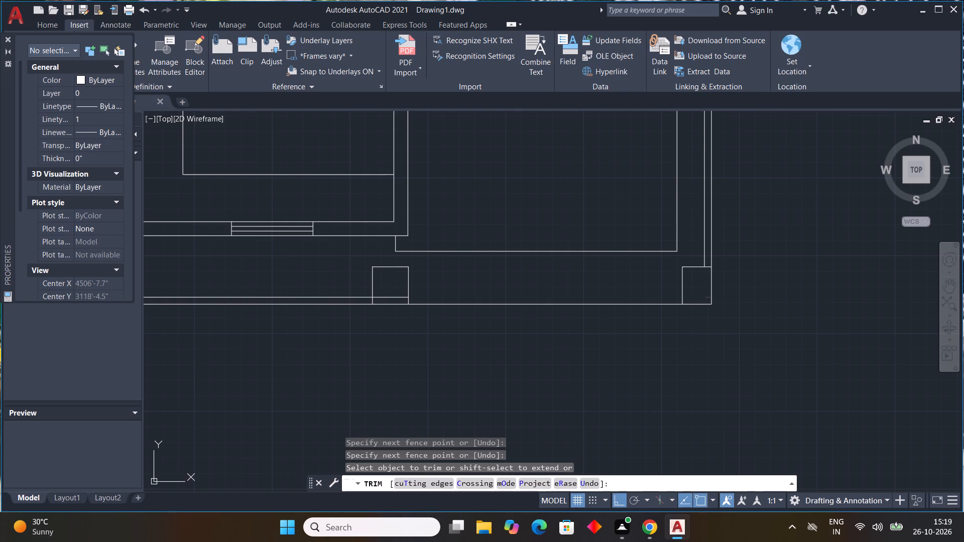
{"action": "scroll", "coordinate": [447, 302], "scroll_direction": "down", "scroll_amount": 1}
{"action": "middle_click_drag", "start_coordinate": [444, 295], "coordinate": [551, 258]}
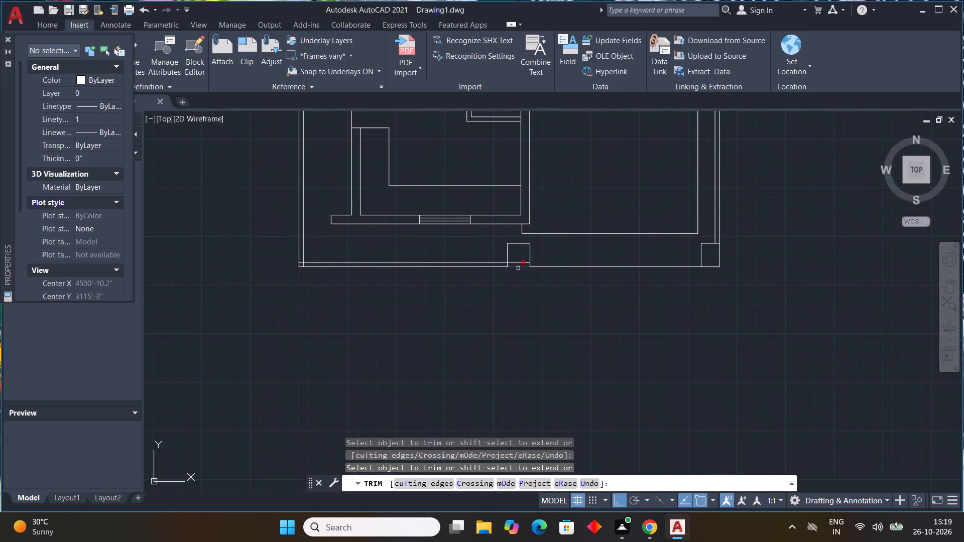
{"action": "left_click", "coordinate": [518, 262]}
Trim the overlapping inner compound wall line ends at the southwest corner to form a clean corner.
{"action": "scroll", "coordinate": [546, 281], "scroll_direction": "down", "scroll_amount": 4}
{"action": "scroll", "coordinate": [499, 276], "scroll_direction": "up", "scroll_amount": 3}
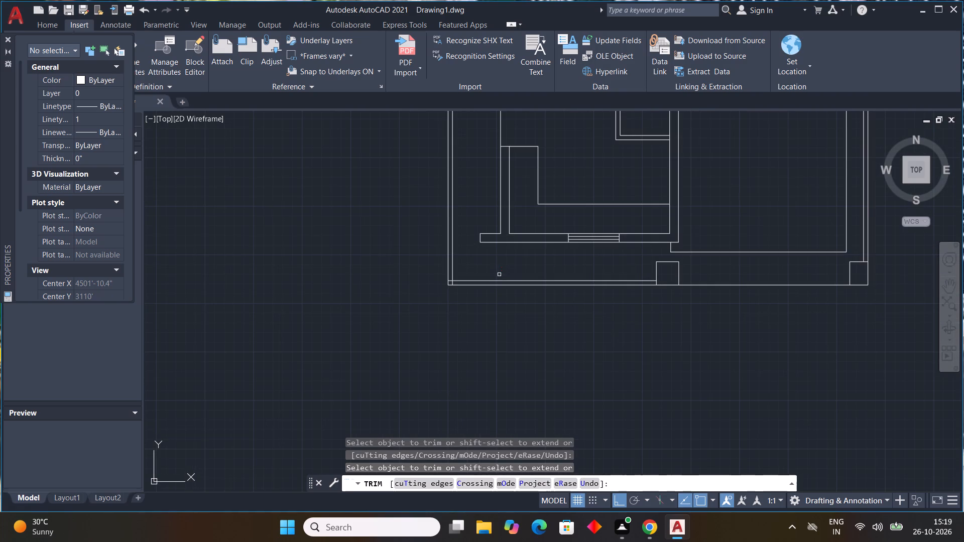
{"action": "scroll", "coordinate": [452, 287], "scroll_direction": "up", "scroll_amount": 4}
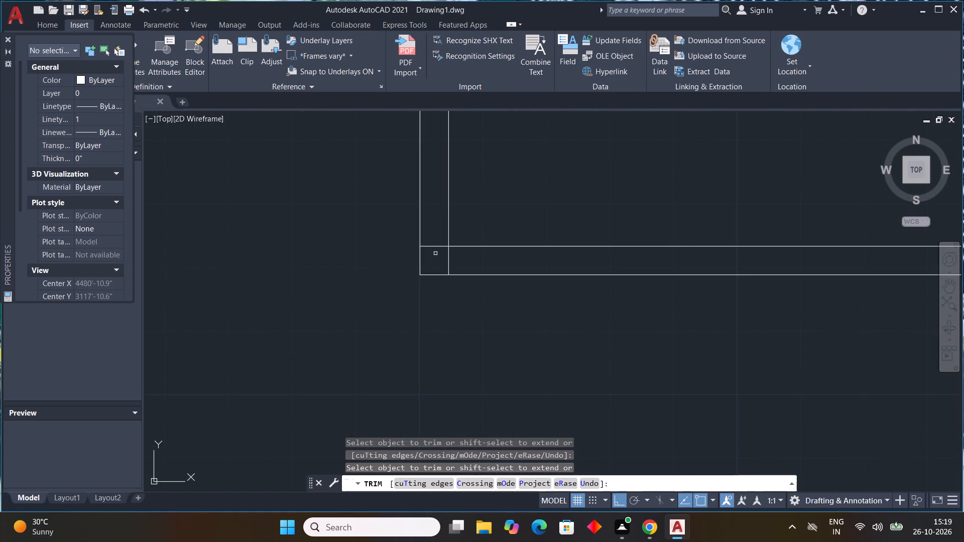
{"action": "left_click_drag", "start_coordinate": [434, 245], "coordinate": [450, 257]}
{"action": "left_click", "coordinate": [449, 256]}
{"action": "scroll", "coordinate": [543, 246], "scroll_direction": "down", "scroll_amount": 2}
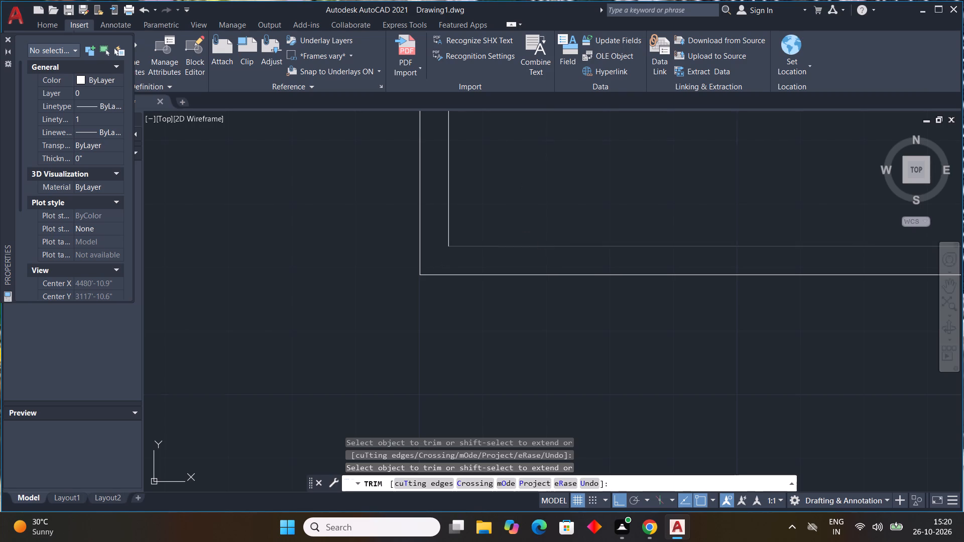
{"action": "scroll", "coordinate": [543, 248], "scroll_direction": "down", "scroll_amount": 2}
{"action": "middle_click_drag", "start_coordinate": [720, 308], "coordinate": [489, 383]}
{"action": "middle_click_drag", "start_coordinate": [604, 317], "coordinate": [547, 347]}
{"action": "key", "text": "Escape"}
{"action": "key", "text": "Escape"}
{"action": "key", "text": "Escape"}
{"action": "key", "text": "Escape"}
{"action": "key", "text": "Escape"}
{"action": "key", "text": "Escape"}
{"action": "key", "text": "Escape"}
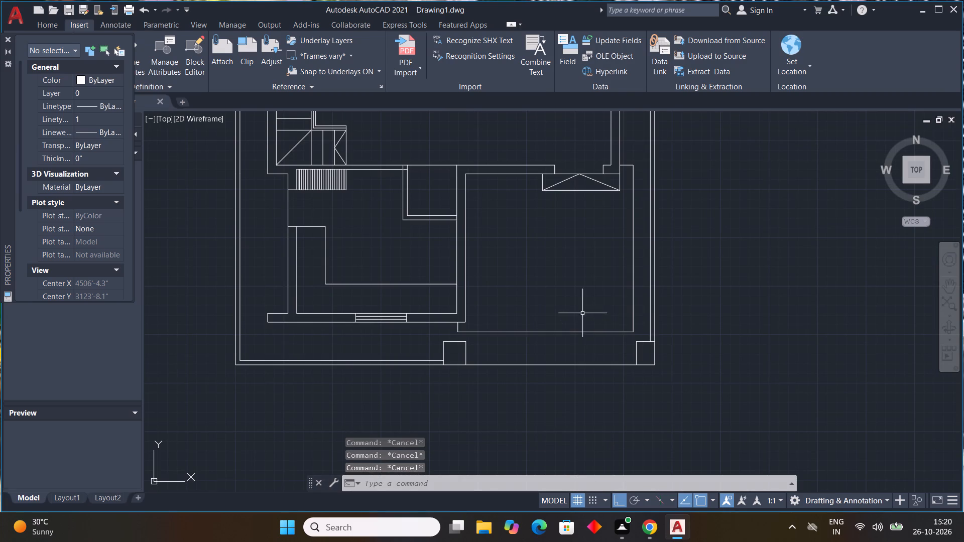
Review the whole floor plan and the compound wall for remaining work.
{"action": "scroll", "coordinate": [575, 296], "scroll_direction": "down", "scroll_amount": 4}
{"action": "scroll", "coordinate": [600, 236], "scroll_direction": "up", "scroll_amount": 4}
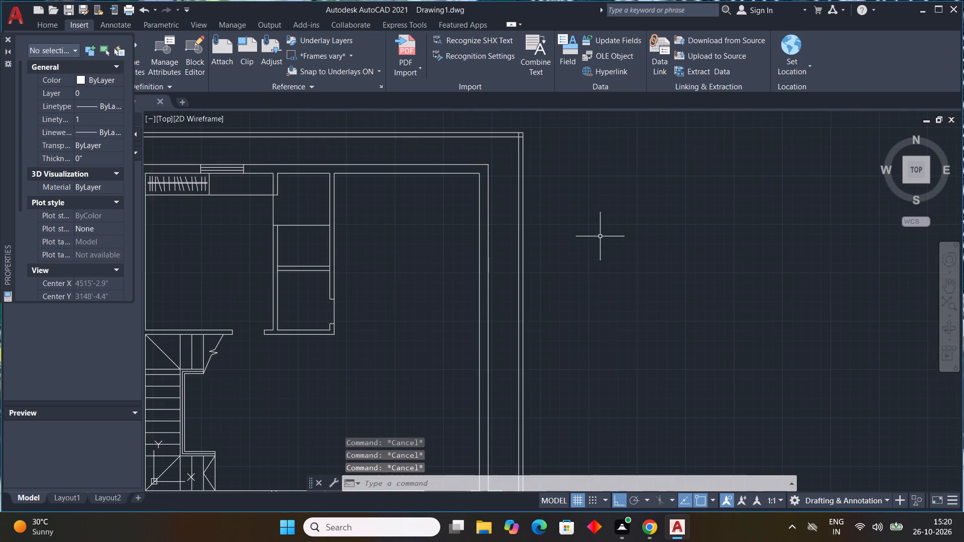
{"action": "scroll", "coordinate": [600, 237], "scroll_direction": "down", "scroll_amount": 1}
{"action": "middle_click_drag", "start_coordinate": [605, 249], "coordinate": [684, 229]}
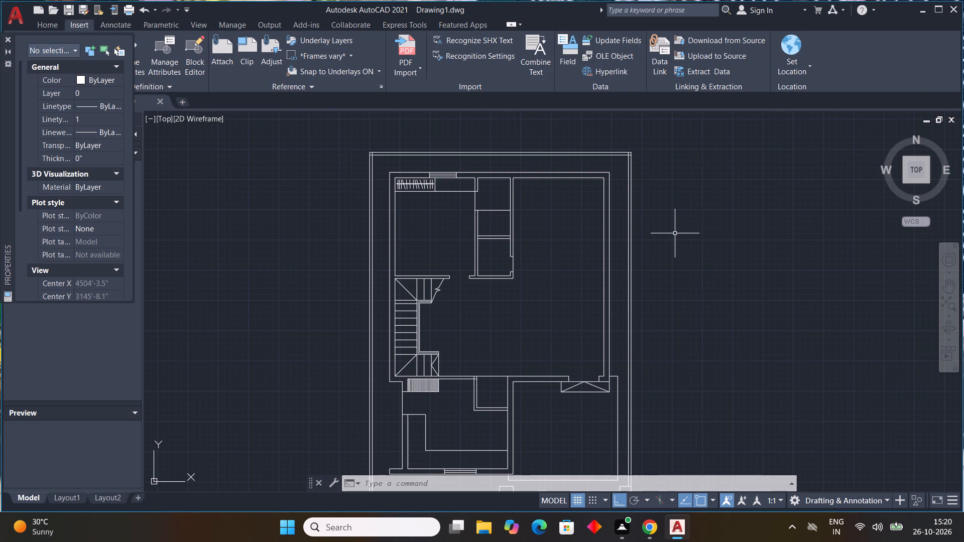
{"action": "scroll", "coordinate": [633, 243], "scroll_direction": "down", "scroll_amount": 3}
{"action": "scroll", "coordinate": [619, 256], "scroll_direction": "up", "scroll_amount": 4}
{"action": "scroll", "coordinate": [619, 256], "scroll_direction": "down", "scroll_amount": 3}
{"action": "scroll", "coordinate": [619, 256], "scroll_direction": "up", "scroll_amount": 4}
{"action": "scroll", "coordinate": [619, 256], "scroll_direction": "down", "scroll_amount": 3}
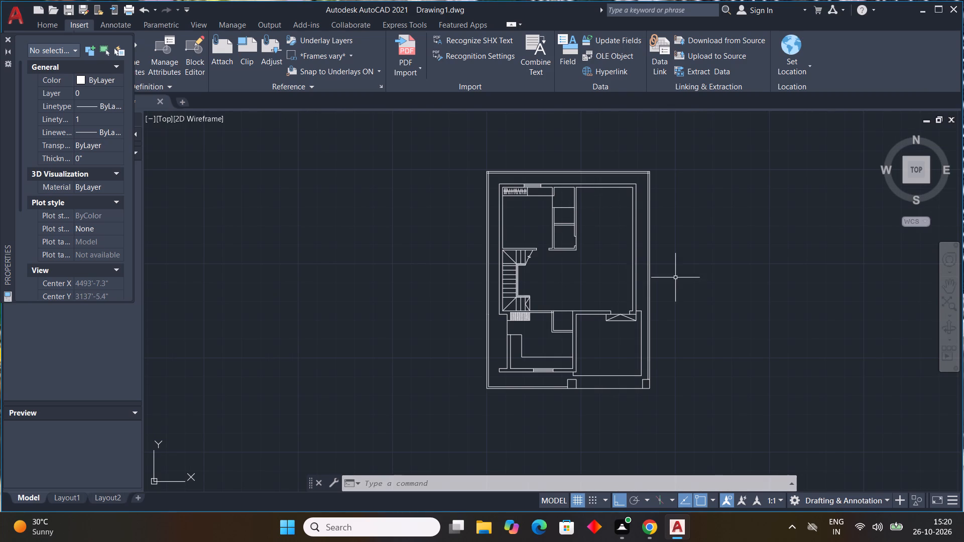
{"action": "scroll", "coordinate": [608, 255], "scroll_direction": "up", "scroll_amount": 3}
{"action": "middle_click_drag", "start_coordinate": [647, 296], "coordinate": [709, 293]}
{"action": "scroll", "coordinate": [678, 285], "scroll_direction": "down", "scroll_amount": 1}
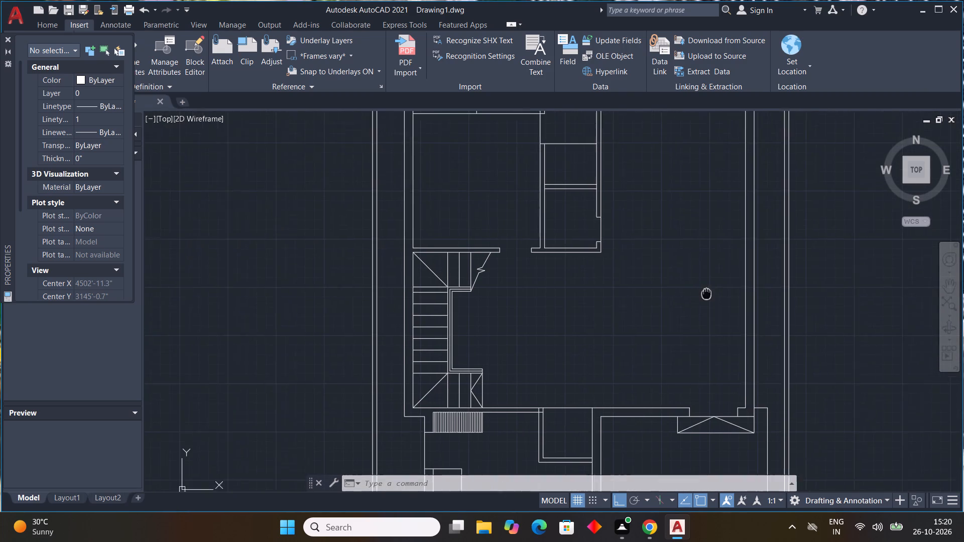
{"action": "middle_click_drag", "start_coordinate": [709, 293], "coordinate": [717, 295]}
{"action": "key", "text": "Escape"}
{"action": "key", "text": "Escape"}
{"action": "key", "text": "Escape"}
{"action": "key", "text": "Escape"}
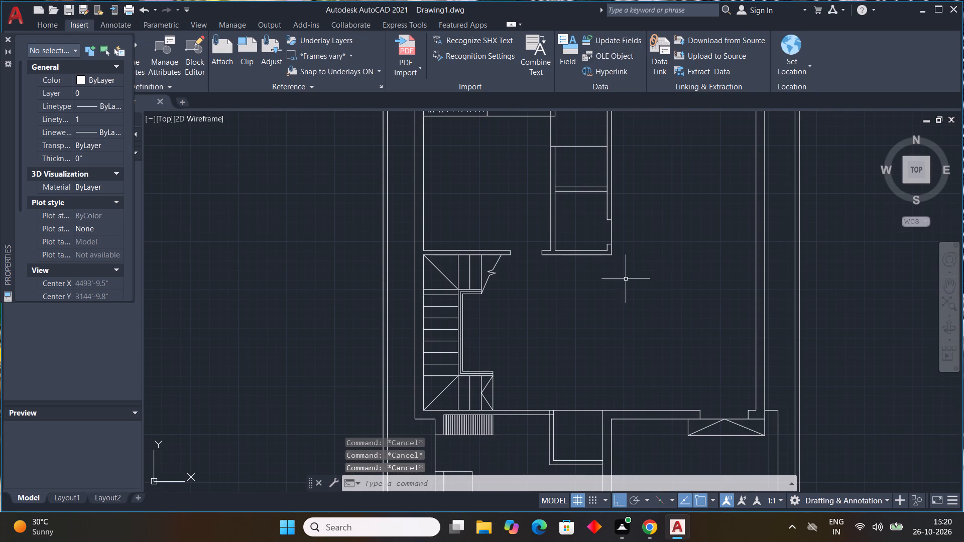
Draw two vertical lines across the north wall above the small middle room, east of the existing window, to mark another window opening.
{"action": "middle_click_drag", "start_coordinate": [541, 240], "coordinate": [562, 333]}
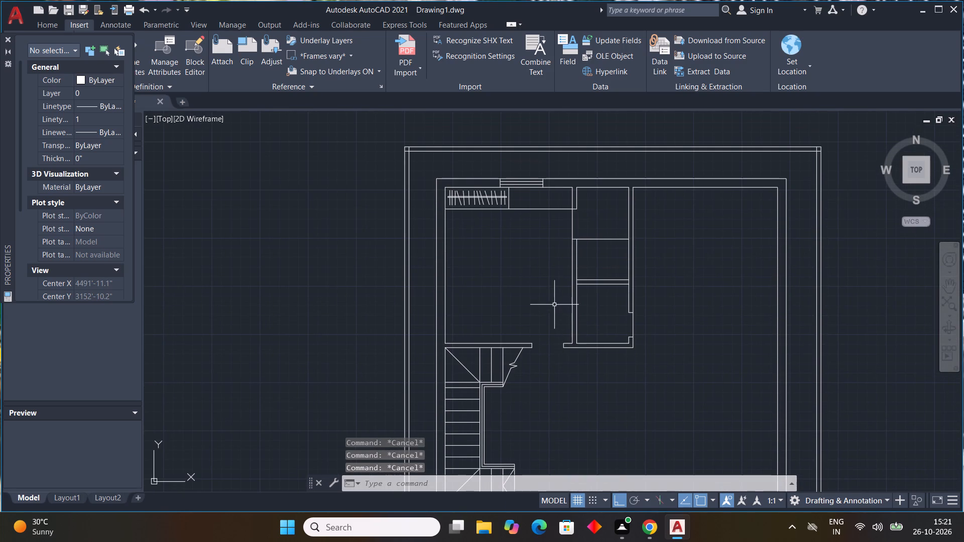
{"action": "key", "text": "l"}
{"action": "key", "text": "space"}
{"action": "scroll", "coordinate": [582, 171], "scroll_direction": "up", "scroll_amount": 1}
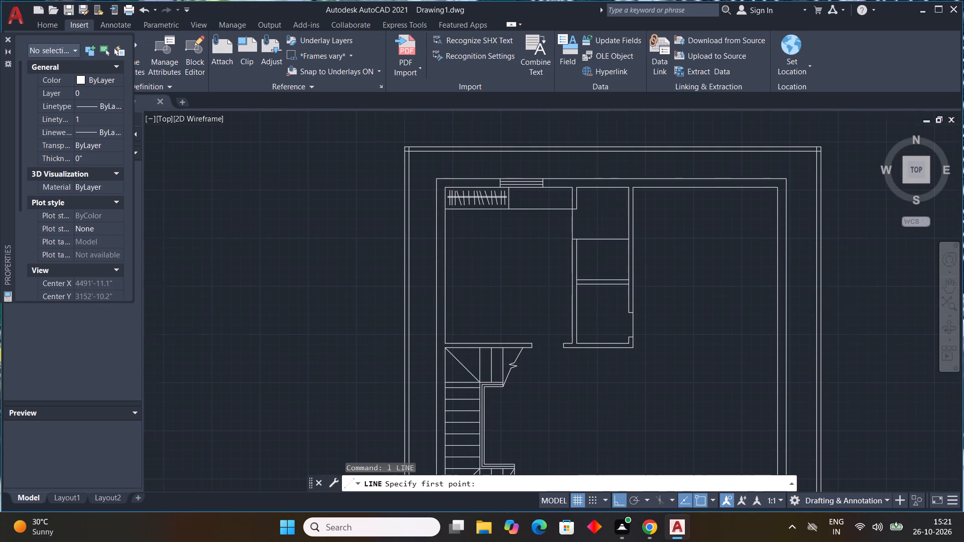
{"action": "scroll", "coordinate": [581, 173], "scroll_direction": "up", "scroll_amount": 2}
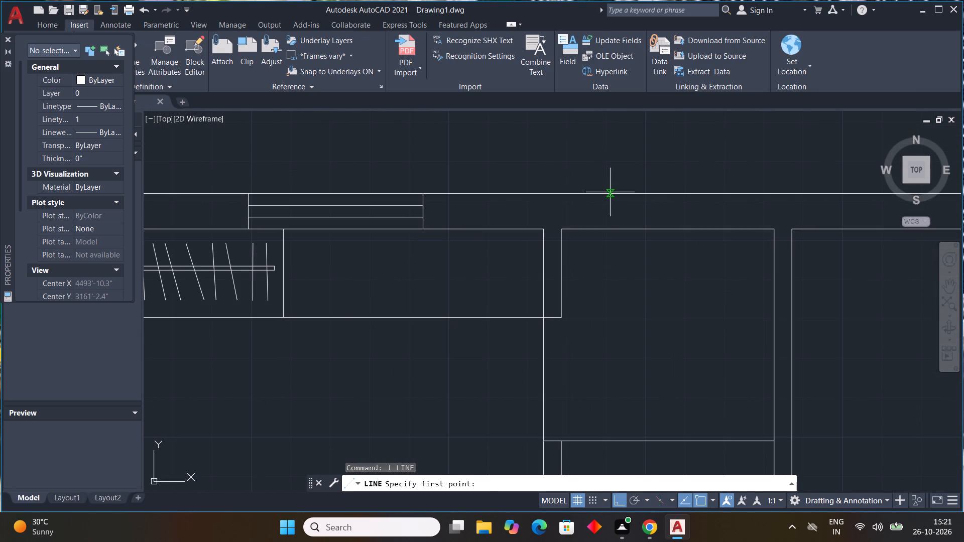
{"action": "left_click", "coordinate": [610, 192]}
{"action": "left_click", "coordinate": [614, 228]}
{"action": "key", "text": "Escape"}
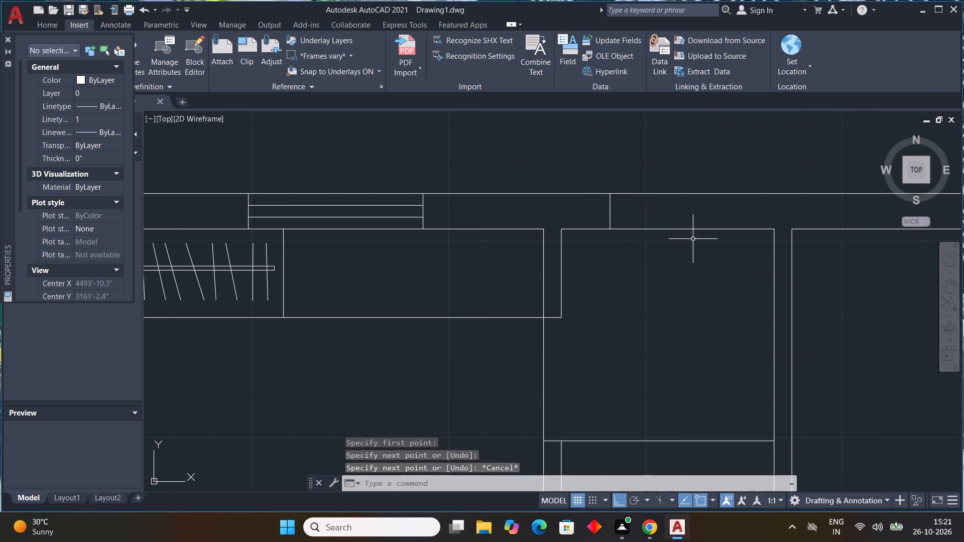
{"action": "type", "text": "l"}
{"action": "key", "text": "space"}
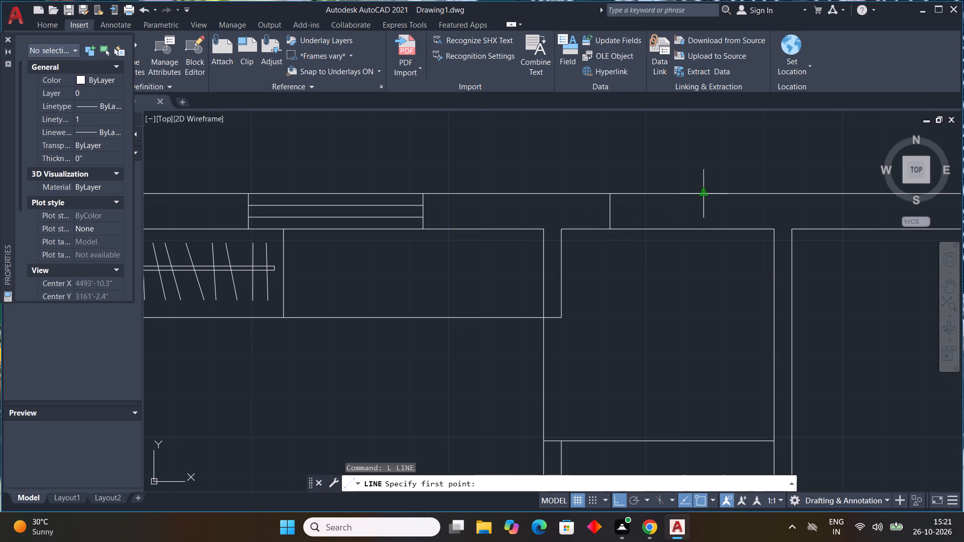
{"action": "left_click", "coordinate": [705, 197]}
{"action": "left_click", "coordinate": [705, 228]}
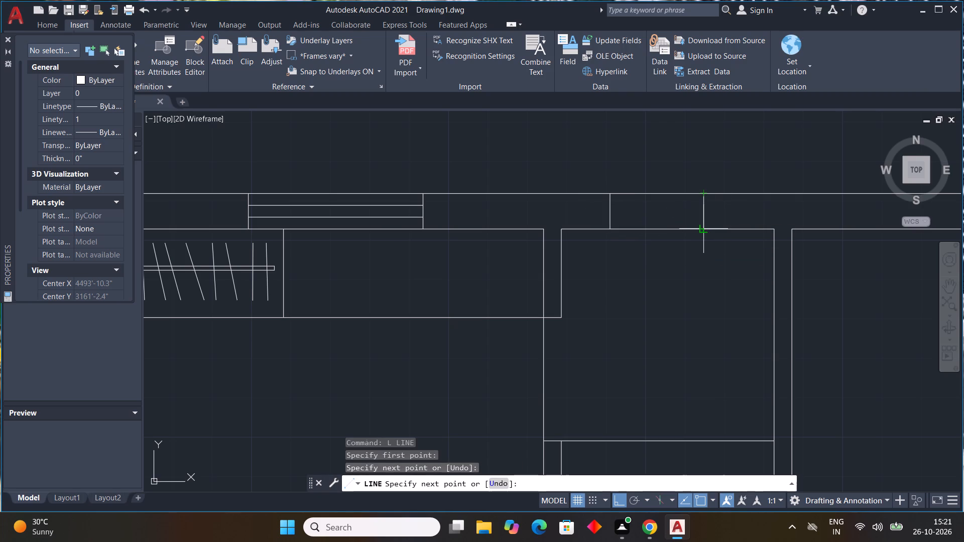
{"action": "key", "text": "Escape"}
Draw two parallel horizontal lines inside the opening above the small middle room to complete its north wall window.
{"action": "type", "text": "l"}
{"action": "key", "text": "space"}
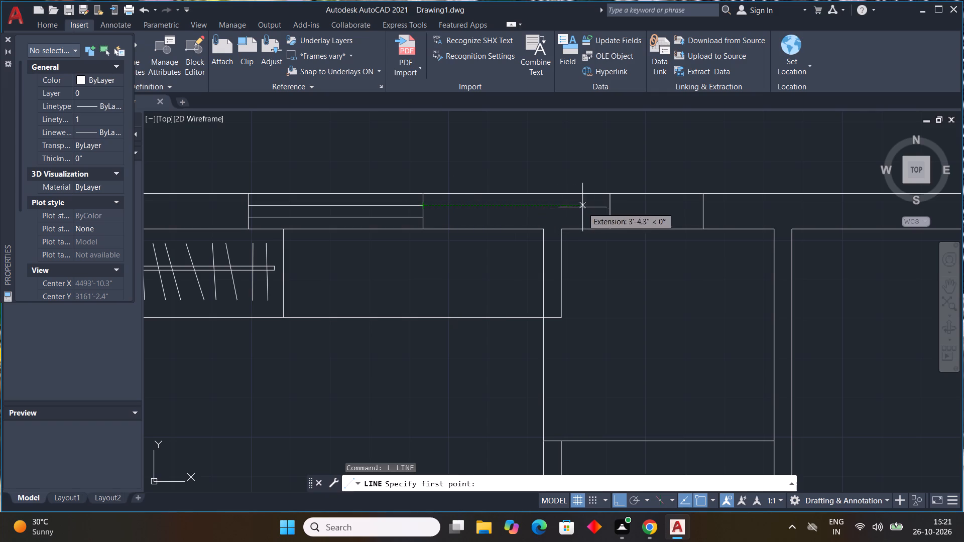
{"action": "left_click", "coordinate": [611, 205]}
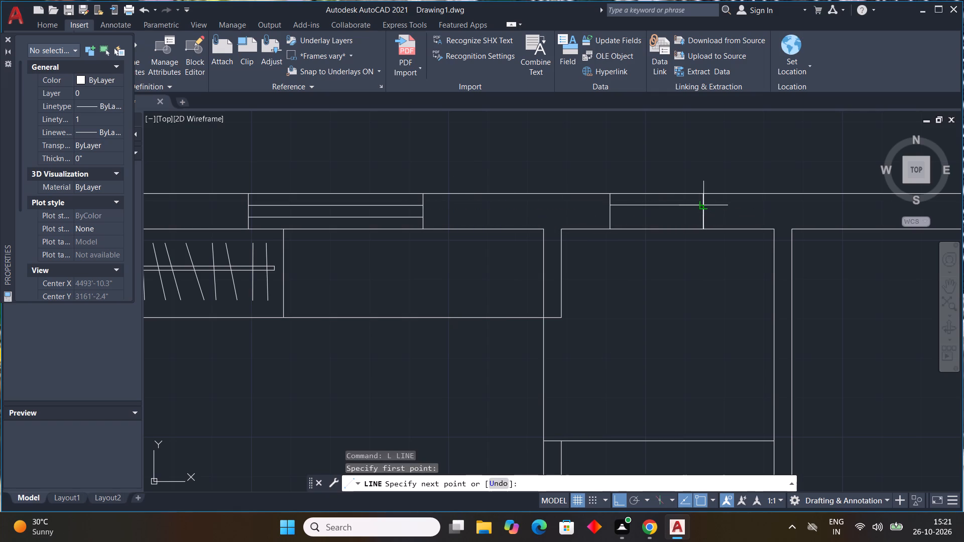
{"action": "left_click", "coordinate": [704, 206]}
{"action": "key", "text": "Escape"}
{"action": "key", "text": "space"}
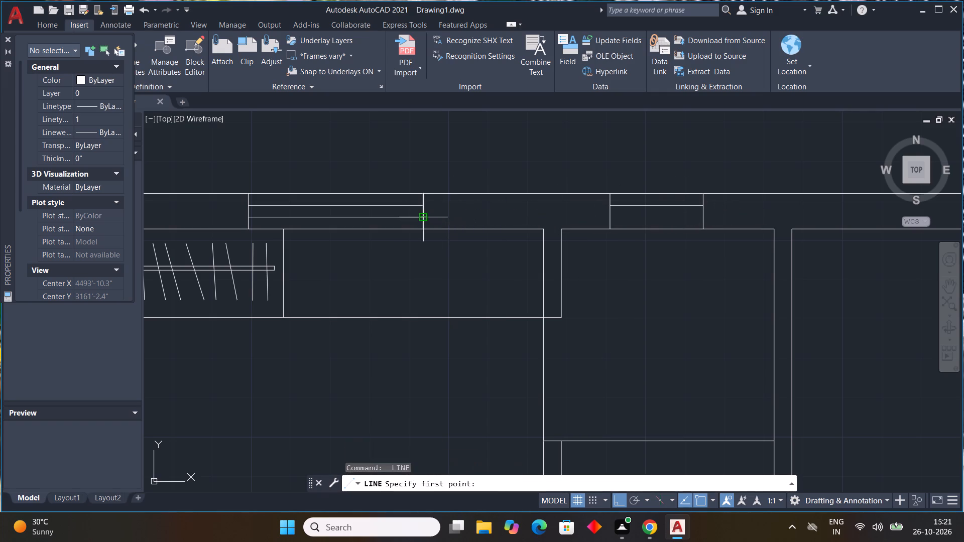
{"action": "left_click", "coordinate": [611, 219]}
{"action": "left_click", "coordinate": [706, 219]}
{"action": "key", "text": "Escape"}
Draw two vertical lines across the north wall of the large east room to mark a window opening.
{"action": "scroll", "coordinate": [740, 223], "scroll_direction": "down", "scroll_amount": 3}
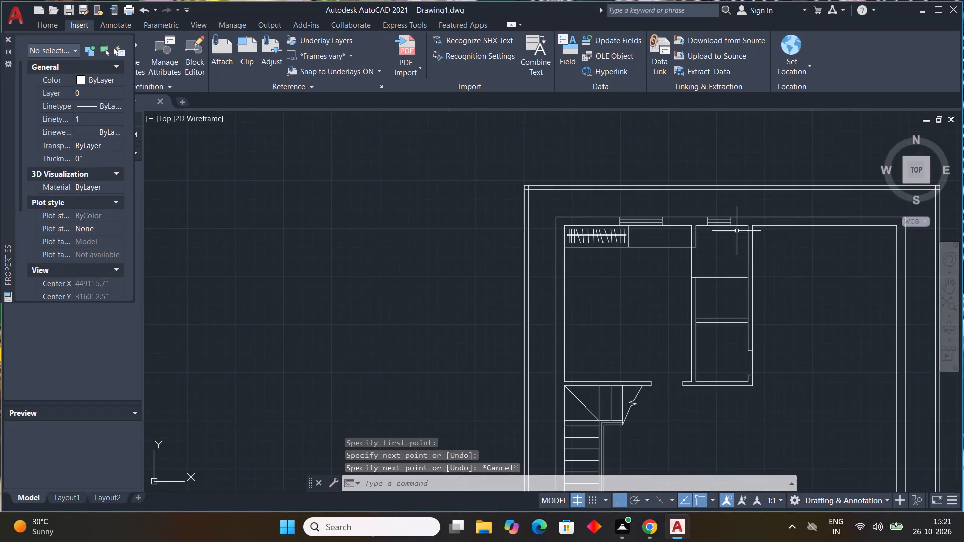
{"action": "middle_click_drag", "start_coordinate": [731, 243], "coordinate": [438, 237]}
{"action": "key", "text": "l"}
{"action": "key", "text": "space"}
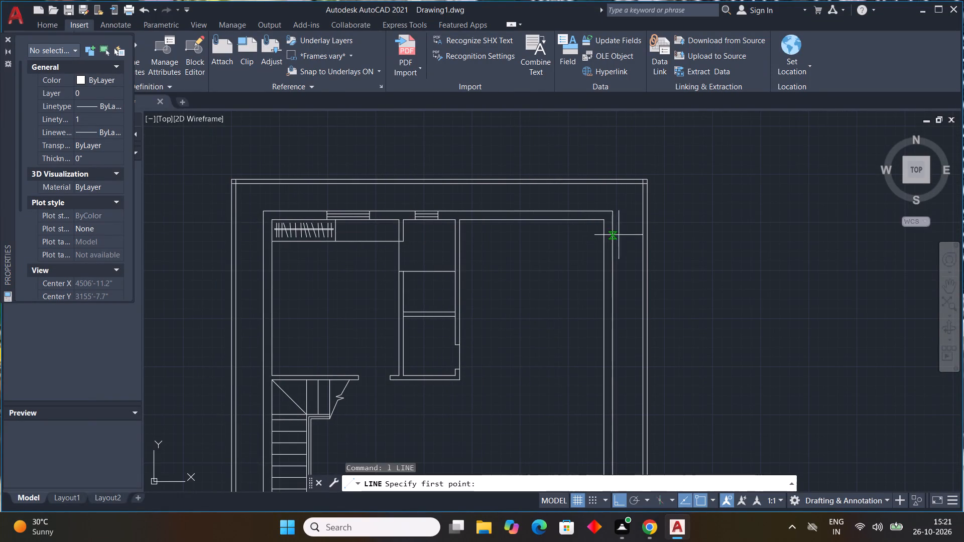
{"action": "scroll", "coordinate": [550, 217], "scroll_direction": "up", "scroll_amount": 2}
{"action": "scroll", "coordinate": [560, 218], "scroll_direction": "down", "scroll_amount": 1}
{"action": "middle_click_drag", "start_coordinate": [575, 220], "coordinate": [585, 218]}
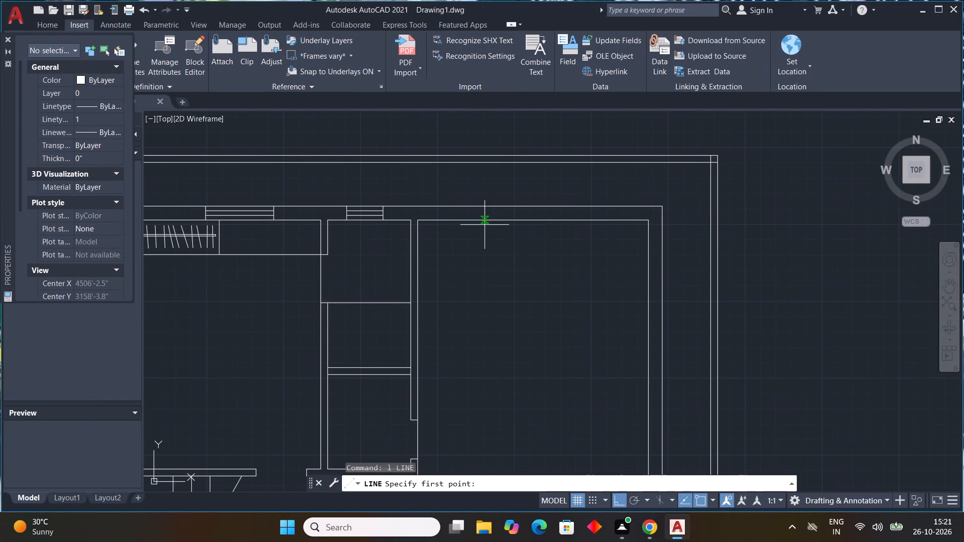
{"action": "left_click", "coordinate": [471, 205]}
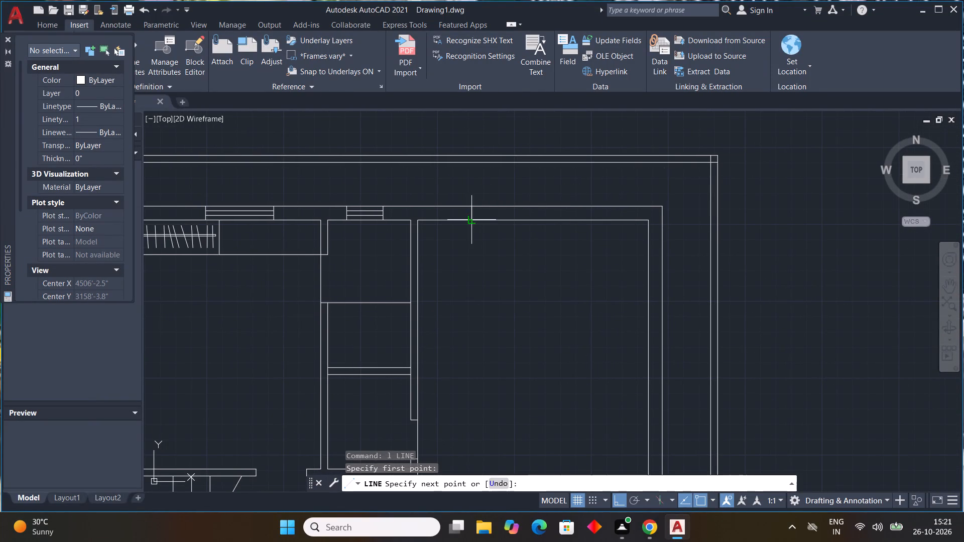
{"action": "left_click", "coordinate": [469, 222]}
{"action": "key", "text": "Escape"}
{"action": "key", "text": "space"}
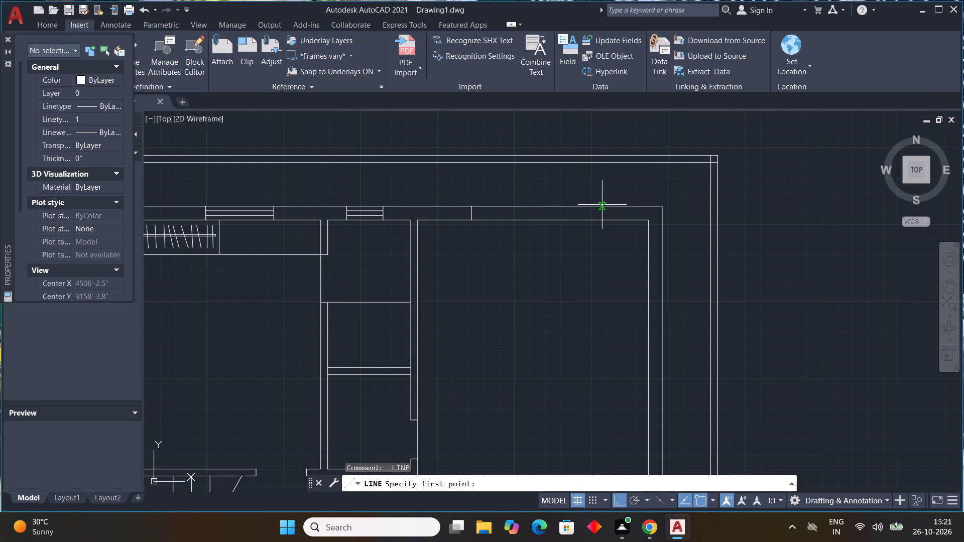
{"action": "left_click", "coordinate": [602, 205]}
{"action": "left_click", "coordinate": [601, 221]}
{"action": "key", "text": "Escape"}
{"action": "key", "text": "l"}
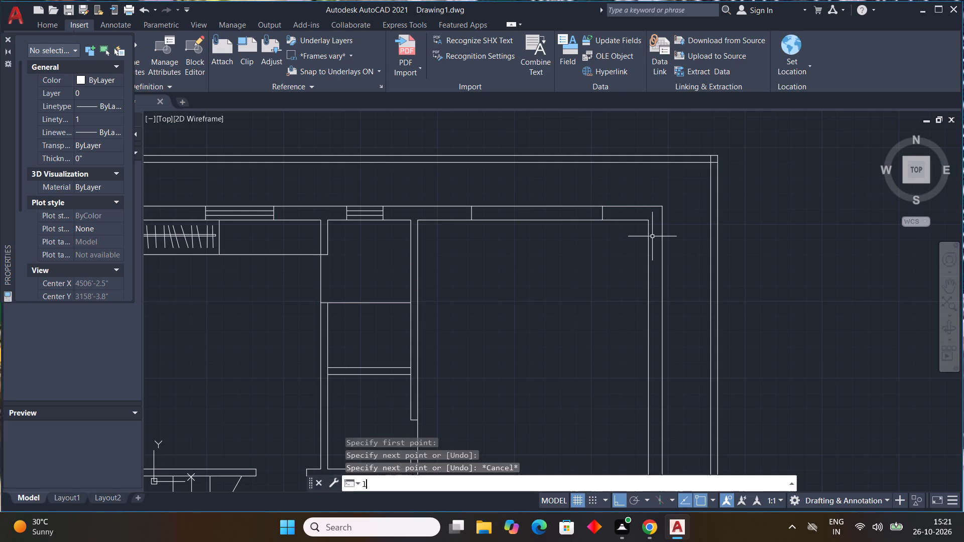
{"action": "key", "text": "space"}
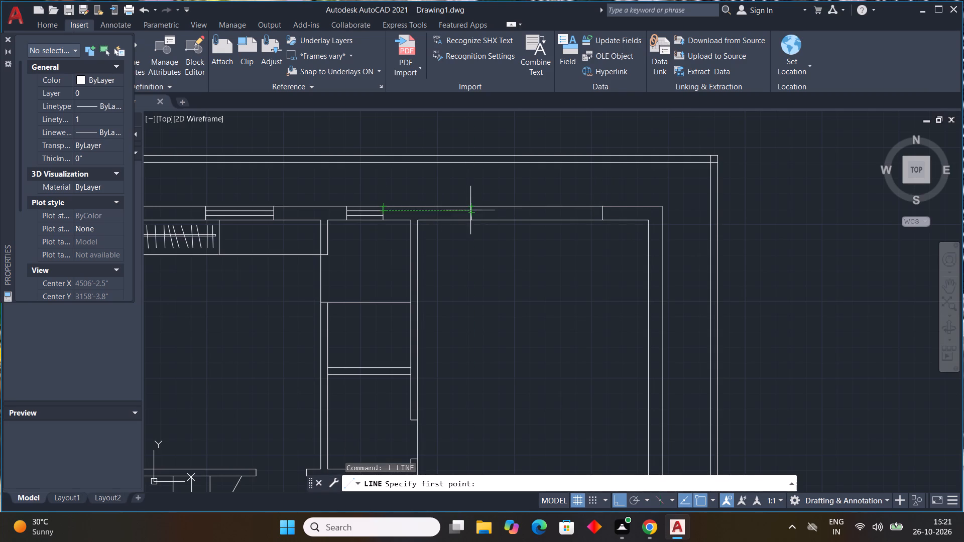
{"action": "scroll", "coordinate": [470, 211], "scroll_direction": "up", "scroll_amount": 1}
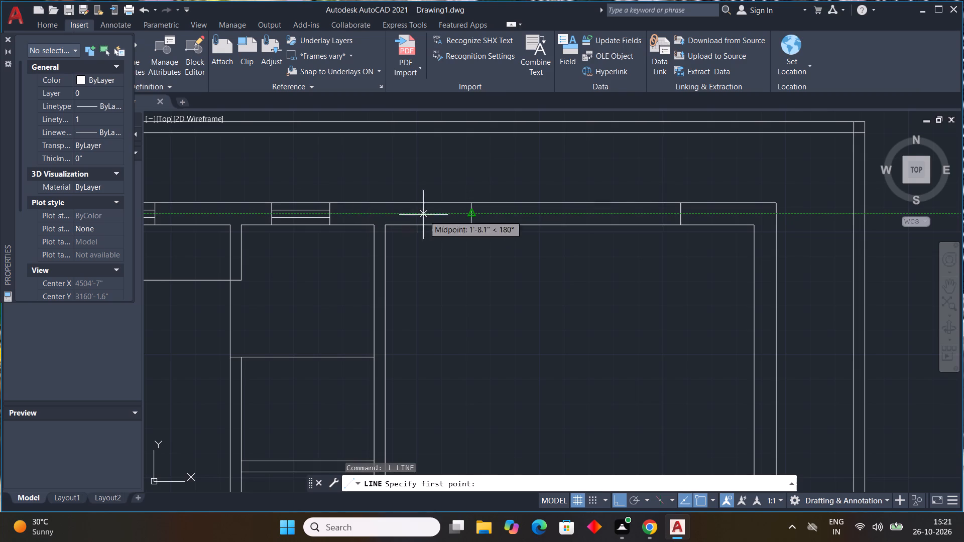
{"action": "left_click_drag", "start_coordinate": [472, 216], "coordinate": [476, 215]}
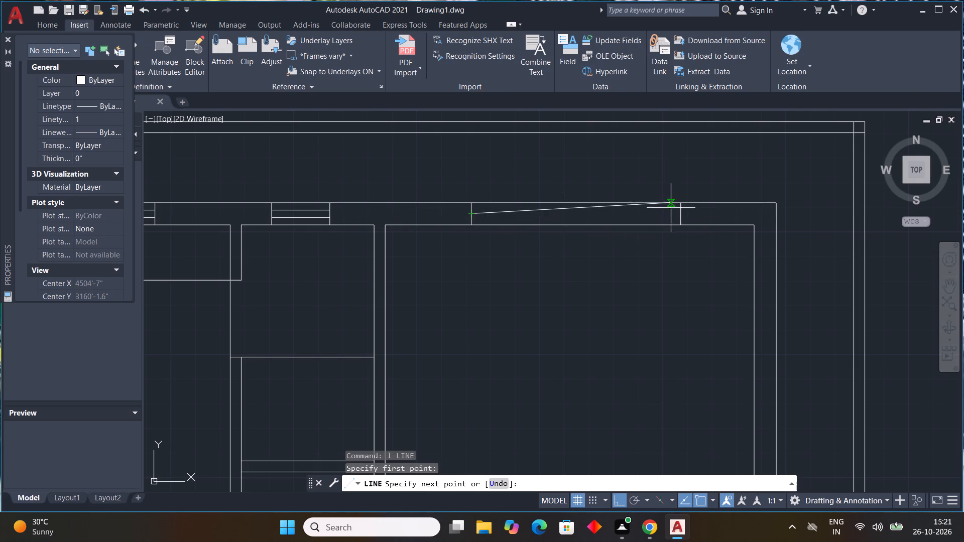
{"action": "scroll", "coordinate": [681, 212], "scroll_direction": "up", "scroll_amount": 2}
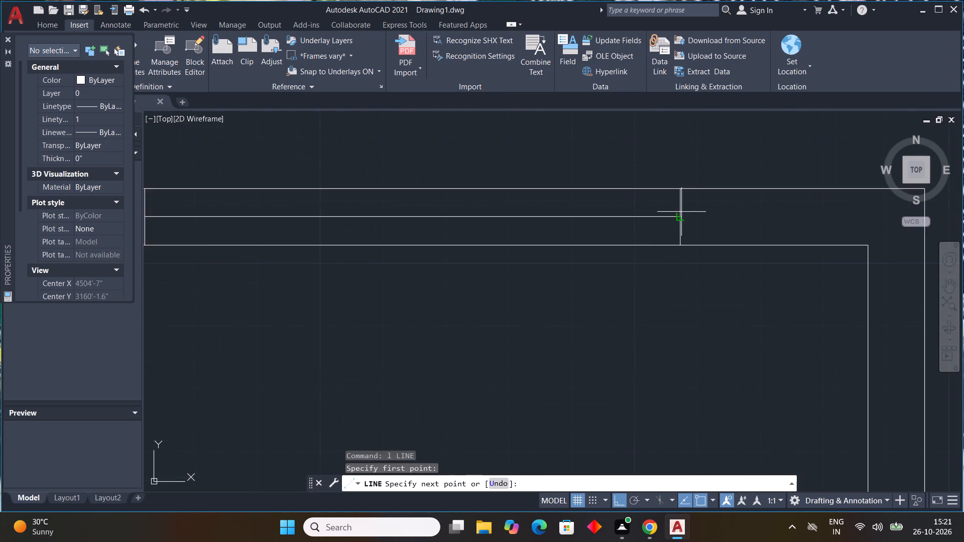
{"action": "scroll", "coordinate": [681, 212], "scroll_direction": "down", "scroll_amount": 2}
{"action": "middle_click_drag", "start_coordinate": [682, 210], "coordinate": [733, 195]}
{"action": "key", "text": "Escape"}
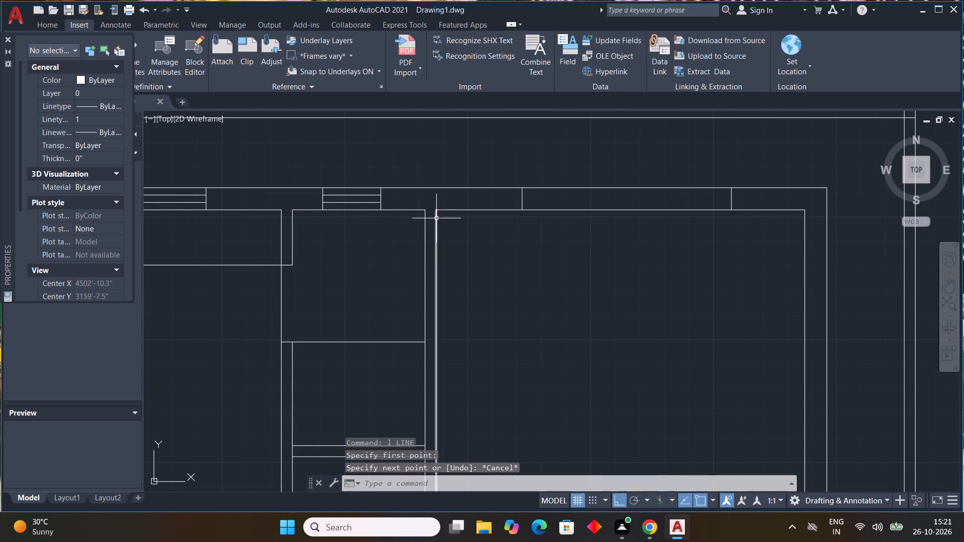
Draw the outer horizontal pane line across the east room's north window opening, aligned with the neighbouring window's upper line.
{"action": "type", "text": "l"}
{"action": "key", "text": "space"}
{"action": "scroll", "coordinate": [383, 193], "scroll_direction": "up", "scroll_amount": 2}
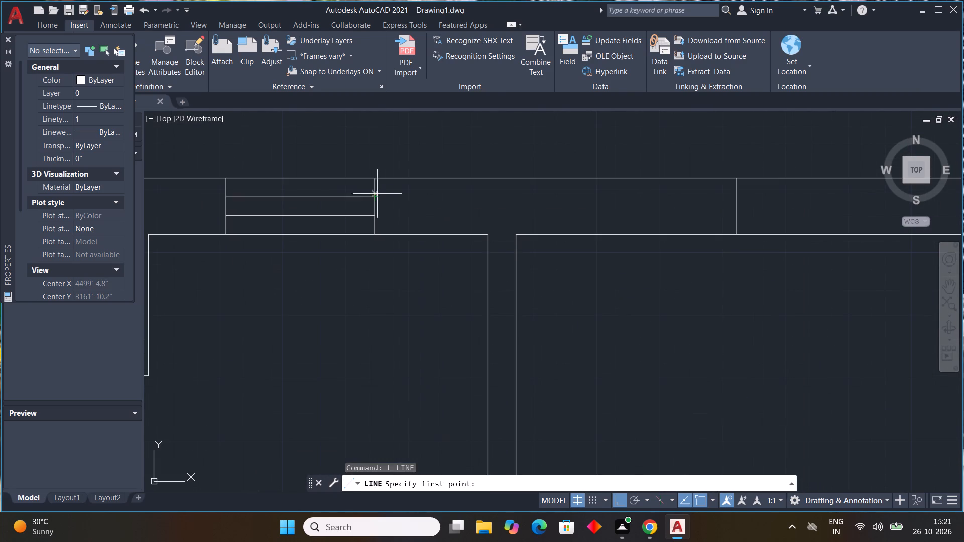
{"action": "left_click", "coordinate": [739, 198]}
{"action": "middle_click_drag", "start_coordinate": [751, 200], "coordinate": [602, 221]}
{"action": "scroll", "coordinate": [705, 213], "scroll_direction": "down", "scroll_amount": 1}
{"action": "middle_click_drag", "start_coordinate": [593, 220], "coordinate": [587, 219]}
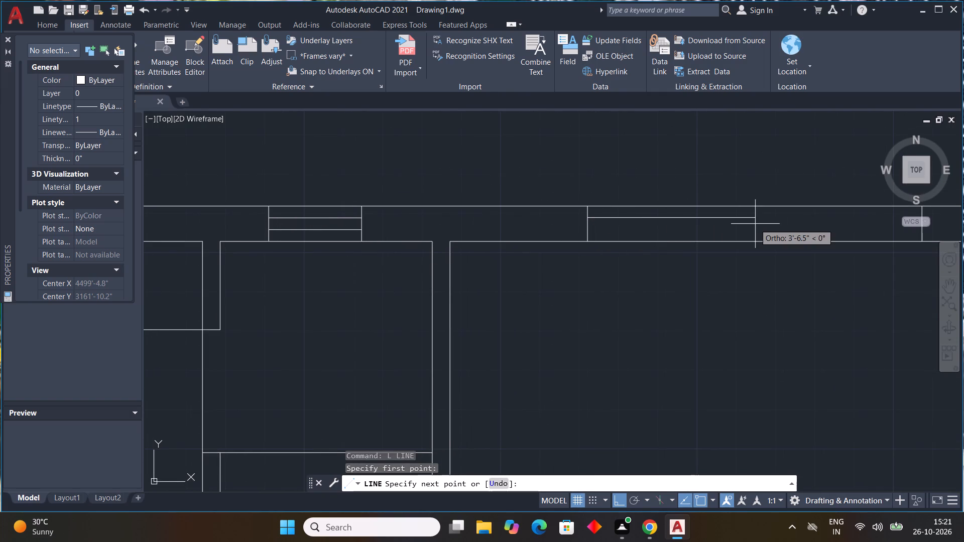
{"action": "middle_click_drag", "start_coordinate": [755, 224], "coordinate": [591, 228]}
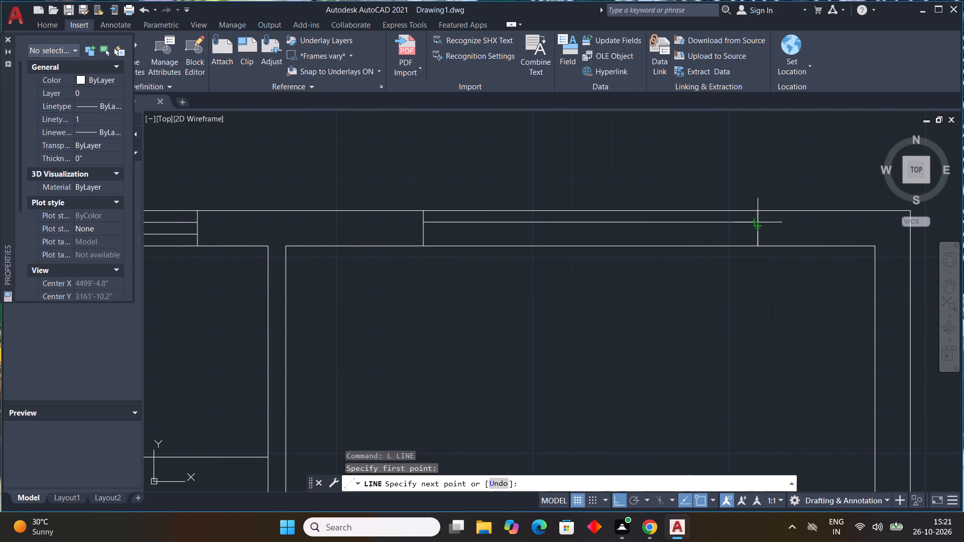
{"action": "left_click", "coordinate": [759, 220]}
{"action": "scroll", "coordinate": [799, 228], "scroll_direction": "down", "scroll_amount": 2}
{"action": "scroll", "coordinate": [696, 270], "scroll_direction": "up", "scroll_amount": 3}
{"action": "key", "text": "Escape"}
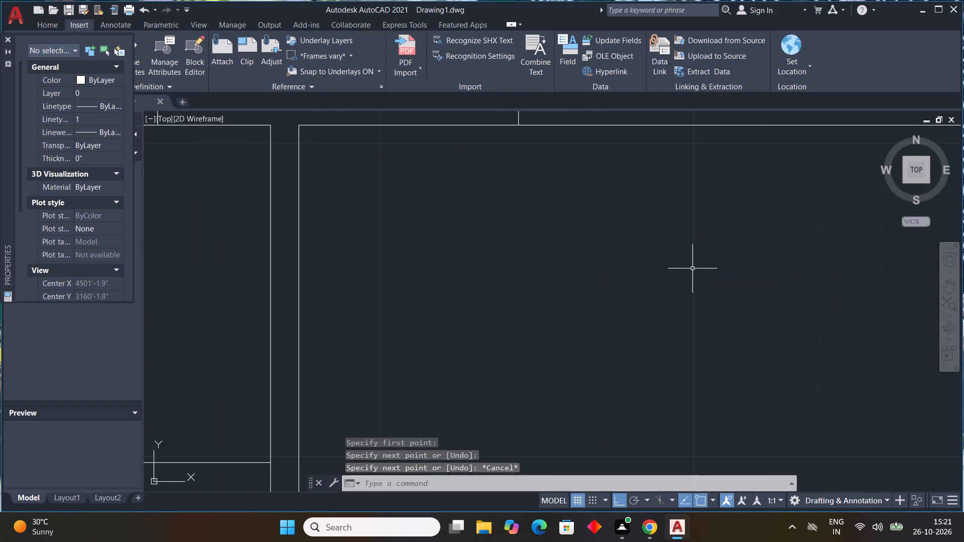
Draw the inner horizontal pane line across the east room's north window opening, aligned with the neighbouring window's lower line.
{"action": "scroll", "coordinate": [692, 268], "scroll_direction": "down", "scroll_amount": 2}
{"action": "middle_click_drag", "start_coordinate": [690, 268], "coordinate": [637, 274]}
{"action": "type", "text": "l"}
{"action": "key", "text": "space"}
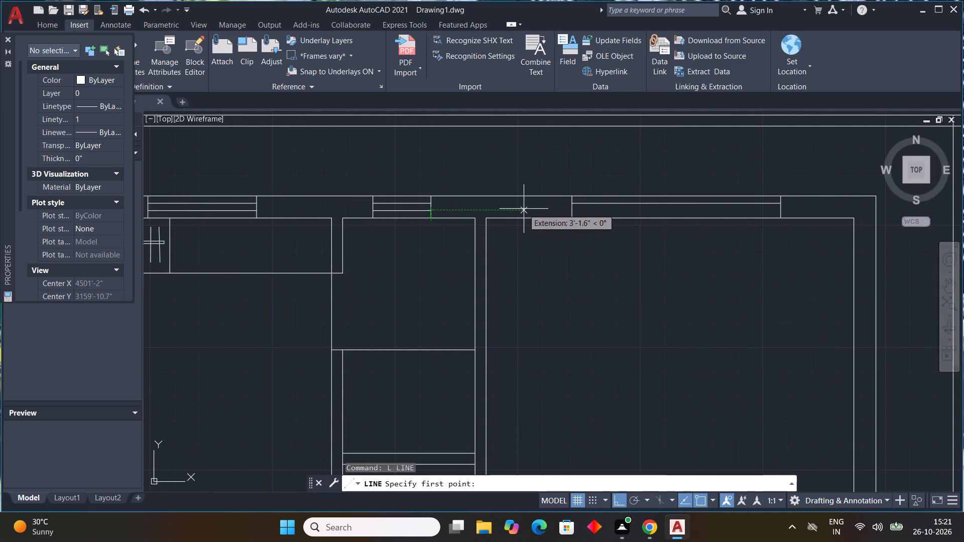
{"action": "left_click", "coordinate": [573, 211]}
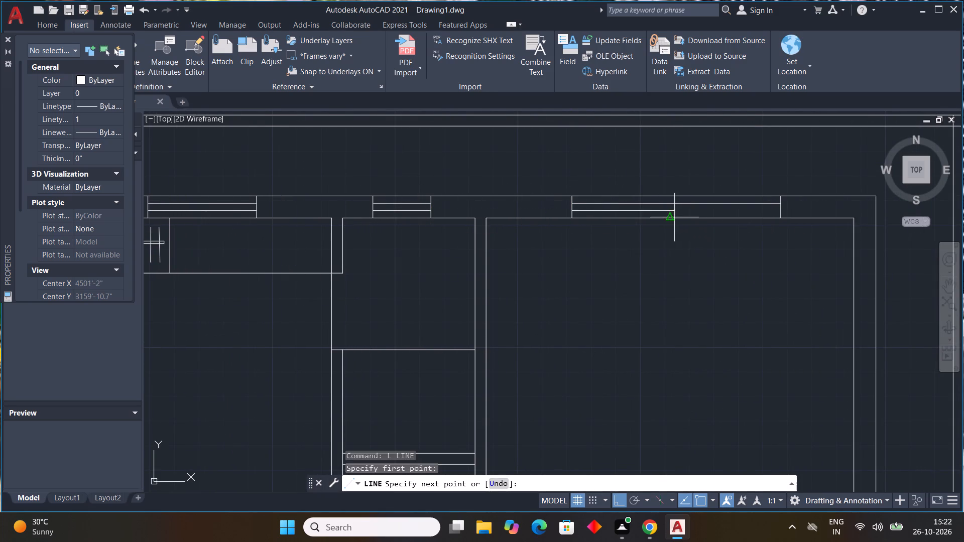
{"action": "scroll", "coordinate": [675, 217], "scroll_direction": "down", "scroll_amount": 1}
{"action": "middle_click_drag", "start_coordinate": [675, 217], "coordinate": [513, 265]}
{"action": "scroll", "coordinate": [579, 255], "scroll_direction": "up", "scroll_amount": 3}
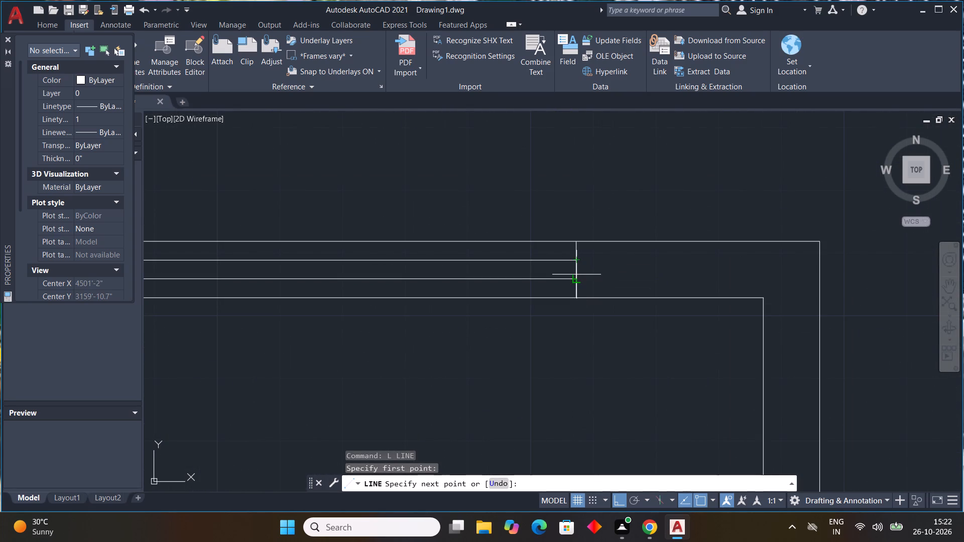
{"action": "left_click", "coordinate": [576, 275]}
{"action": "key", "text": "Escape"}
Review the floor plan with its north windows to find where the east wall needs openings.
{"action": "scroll", "coordinate": [605, 275], "scroll_direction": "down", "scroll_amount": 2}
{"action": "scroll", "coordinate": [582, 340], "scroll_direction": "down", "scroll_amount": 3}
{"action": "middle_click_drag", "start_coordinate": [581, 338], "coordinate": [578, 335]}
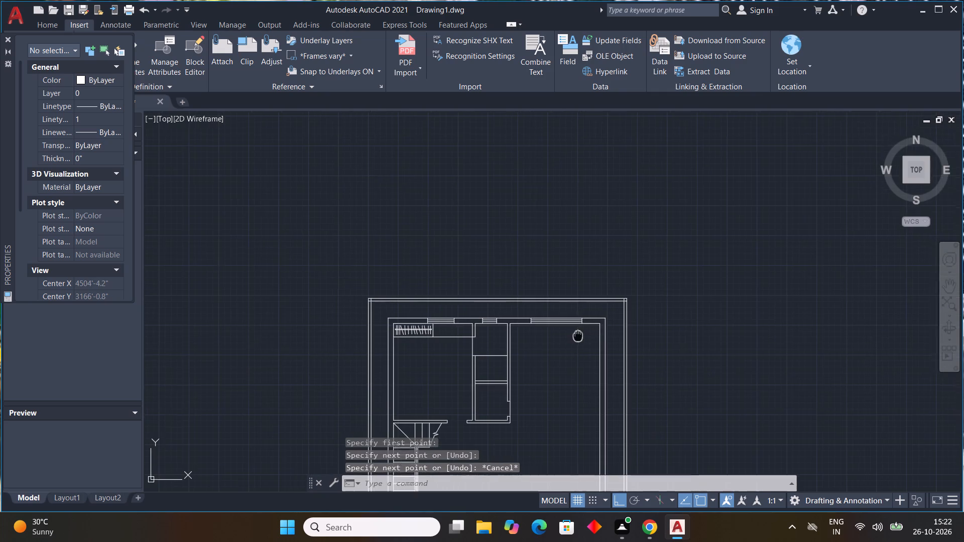
{"action": "middle_click_drag", "start_coordinate": [578, 335], "coordinate": [564, 273]}
{"action": "middle_click_drag", "start_coordinate": [565, 270], "coordinate": [572, 262]}
{"action": "middle_click_drag", "start_coordinate": [577, 259], "coordinate": [581, 257]}
{"action": "scroll", "coordinate": [589, 255], "scroll_direction": "up", "scroll_amount": 1}
{"action": "scroll", "coordinate": [588, 287], "scroll_direction": "down", "scroll_amount": 2}
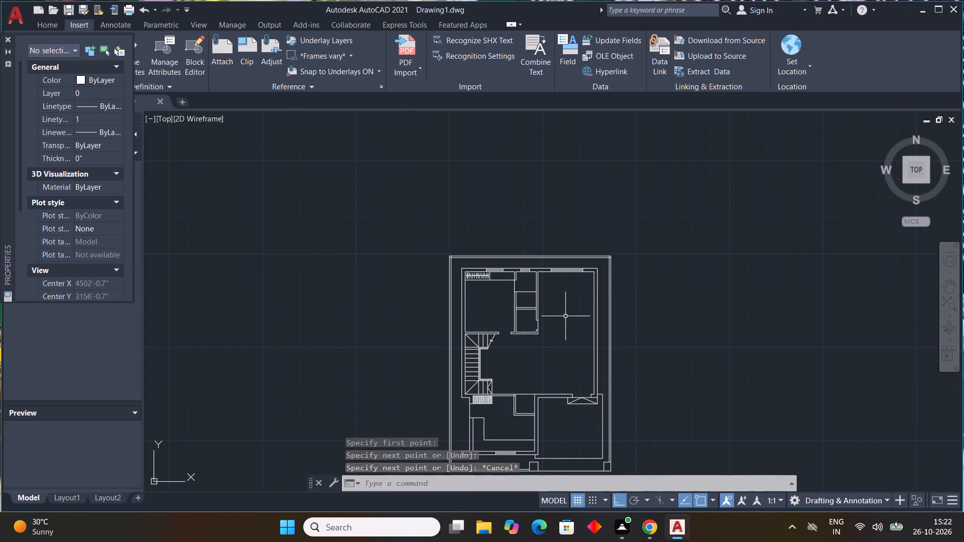
{"action": "key", "text": "Escape"}
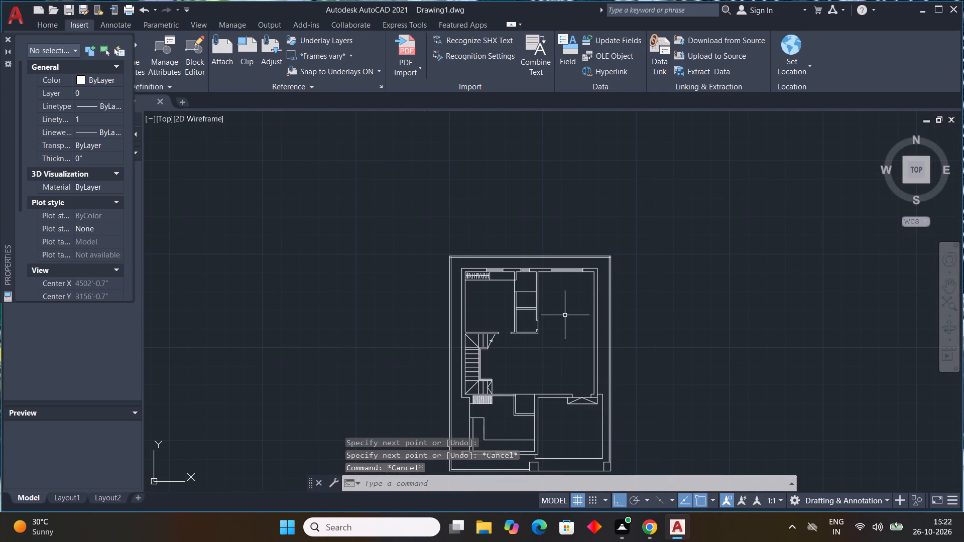
{"action": "scroll", "coordinate": [598, 313], "scroll_direction": "up", "scroll_amount": 2}
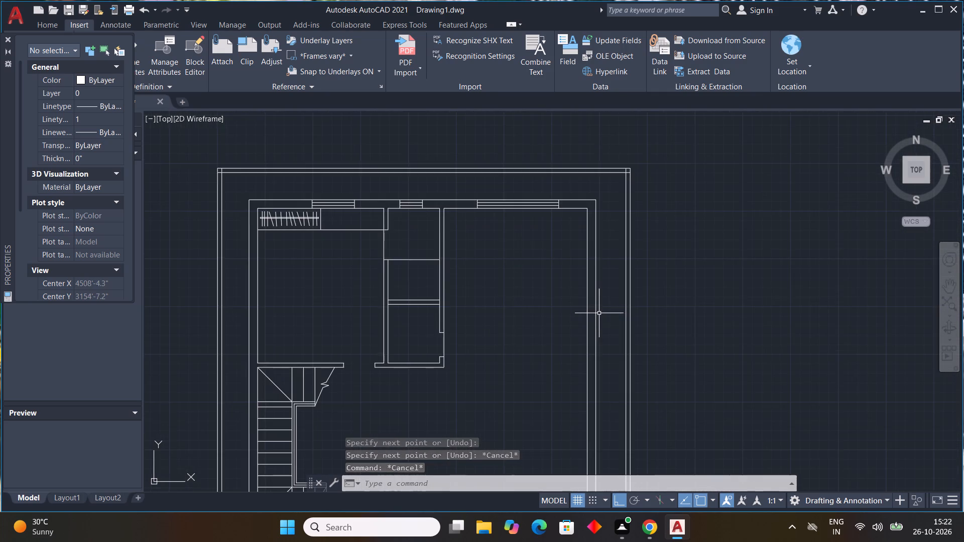
{"action": "scroll", "coordinate": [603, 316], "scroll_direction": "down", "scroll_amount": 1}
{"action": "middle_click_drag", "start_coordinate": [603, 316], "coordinate": [523, 301]}
Draw two short horizontal lines across the northern part of the house's east wall to mark a window opening.
{"action": "type", "text": "l"}
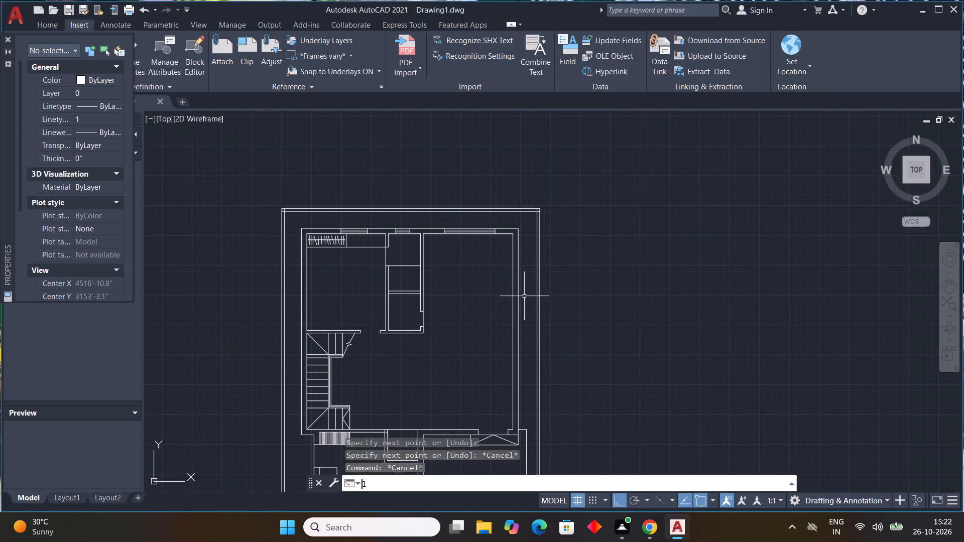
{"action": "key", "text": "space"}
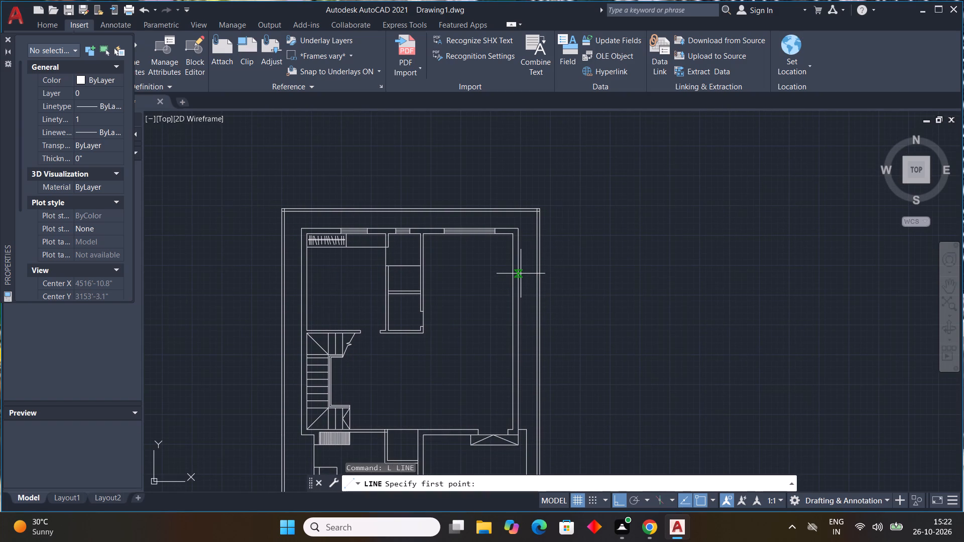
{"action": "scroll", "coordinate": [516, 279], "scroll_direction": "up", "scroll_amount": 3}
{"action": "scroll", "coordinate": [522, 279], "scroll_direction": "down", "scroll_amount": 2}
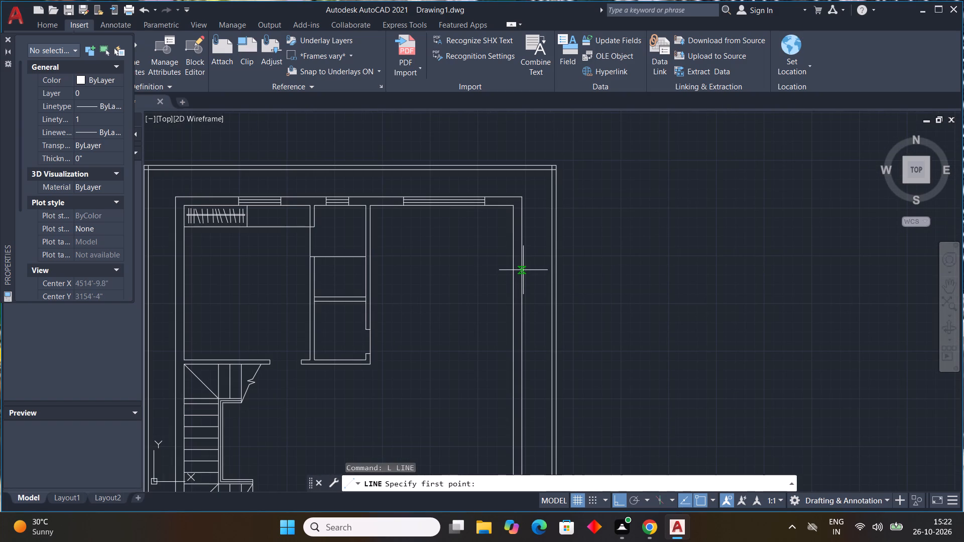
{"action": "left_click", "coordinate": [523, 270]}
{"action": "left_click", "coordinate": [511, 271]}
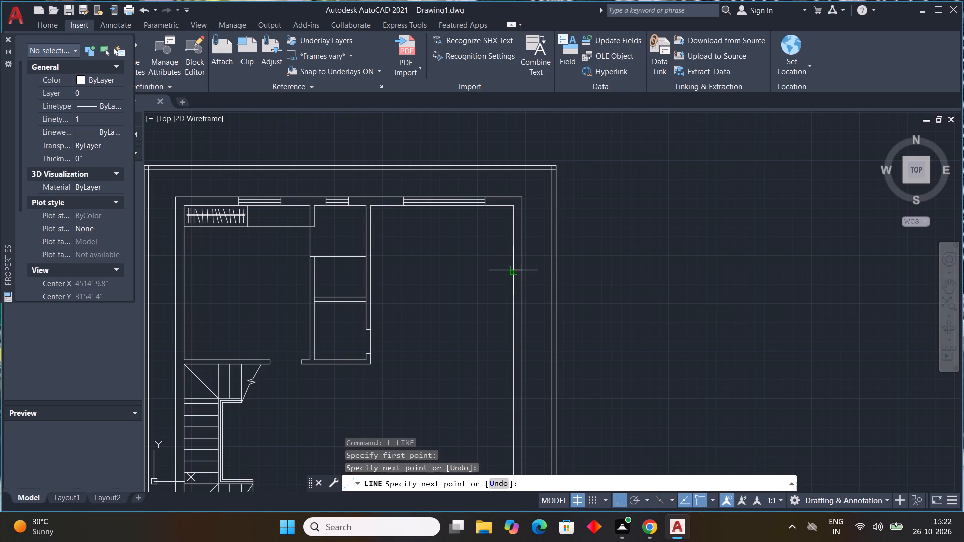
{"action": "key", "text": "Escape"}
{"action": "key", "text": "space"}
{"action": "scroll", "coordinate": [526, 302], "scroll_direction": "down", "scroll_amount": 1}
{"action": "middle_click_drag", "start_coordinate": [539, 235], "coordinate": [538, 176]}
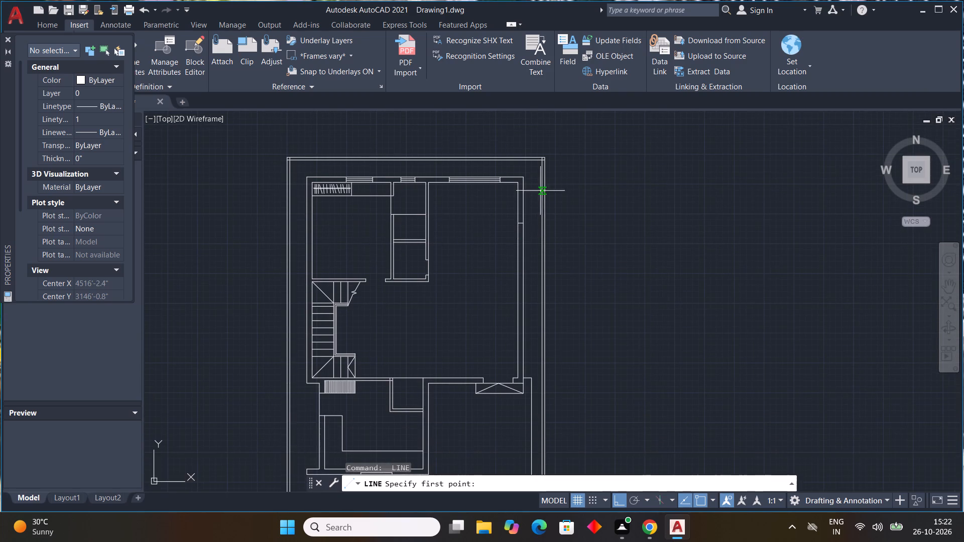
{"action": "scroll", "coordinate": [527, 270], "scroll_direction": "up", "scroll_amount": 1}
{"action": "left_click", "coordinate": [523, 262]}
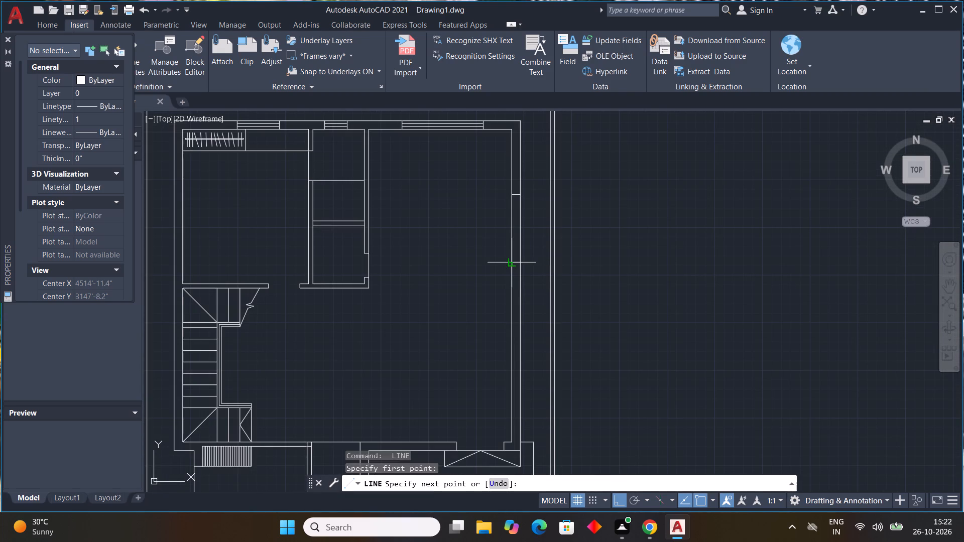
{"action": "left_click", "coordinate": [513, 260]}
{"action": "key", "text": "Escape"}
Draw two short horizontal lines across the southern part of the house's east wall to mark a second window opening.
{"action": "key", "text": "space"}
{"action": "middle_click_drag", "start_coordinate": [549, 293], "coordinate": [546, 248]}
{"action": "middle_click_drag", "start_coordinate": [528, 292], "coordinate": [532, 226]}
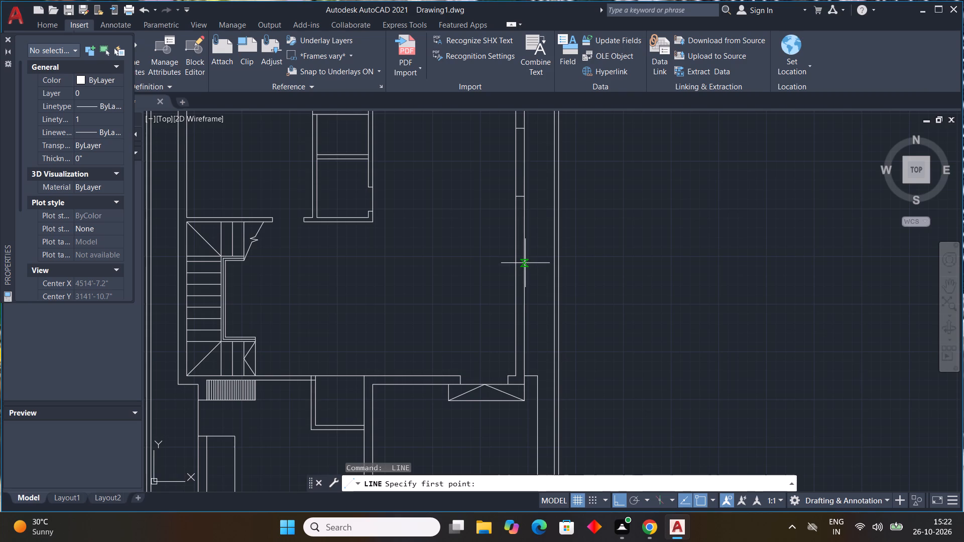
{"action": "left_click", "coordinate": [525, 258]}
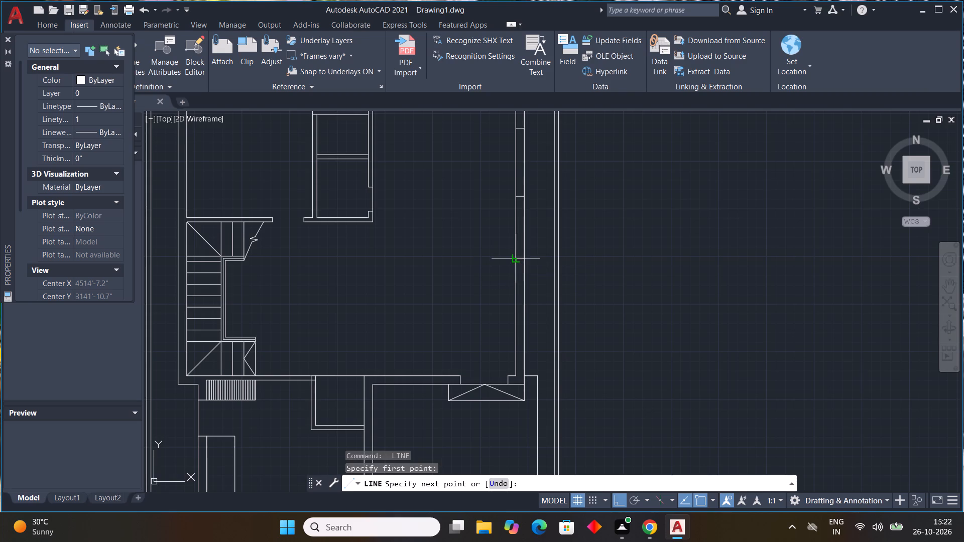
{"action": "left_click", "coordinate": [513, 259]}
{"action": "key", "text": "Escape"}
{"action": "key", "text": "space"}
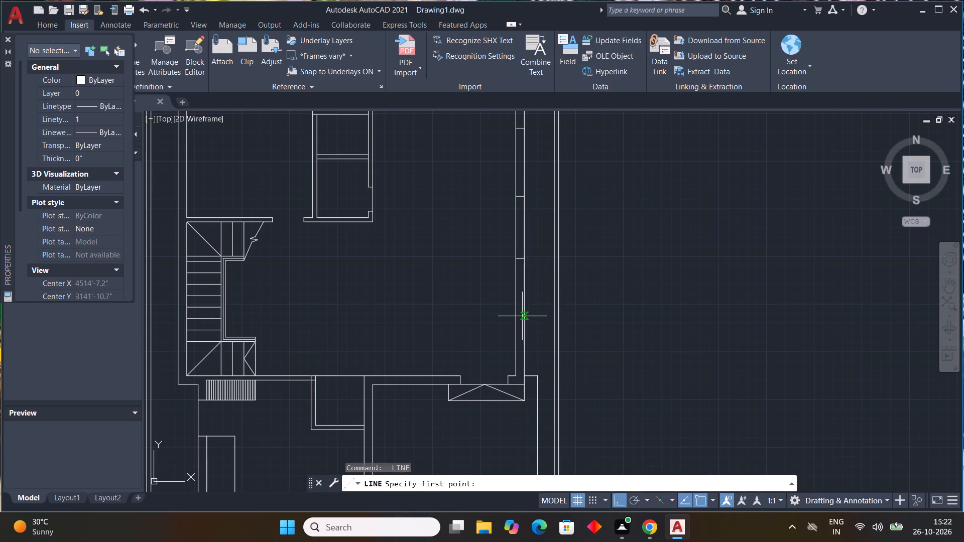
{"action": "left_click", "coordinate": [523, 316]}
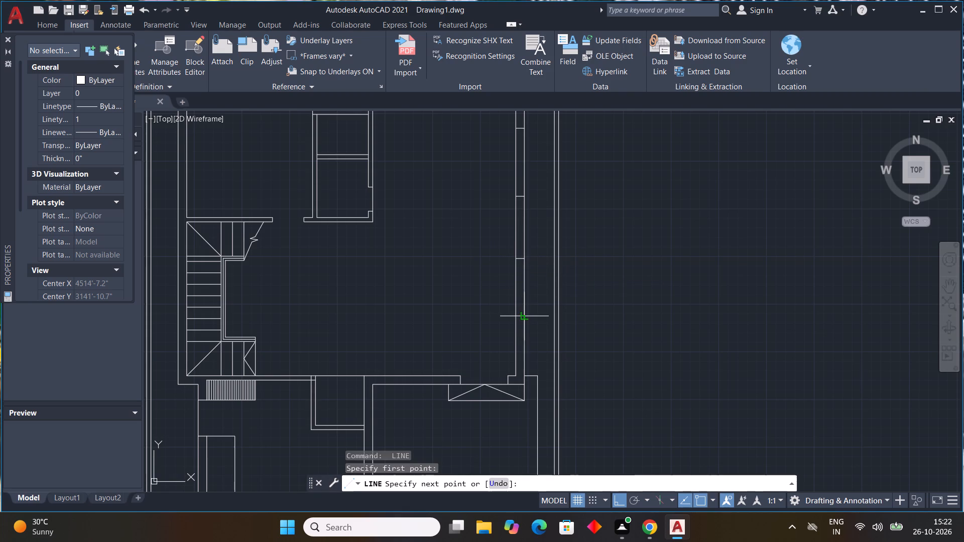
{"action": "scroll", "coordinate": [535, 315], "scroll_direction": "down", "scroll_amount": 2}
{"action": "scroll", "coordinate": [531, 315], "scroll_direction": "up", "scroll_amount": 4}
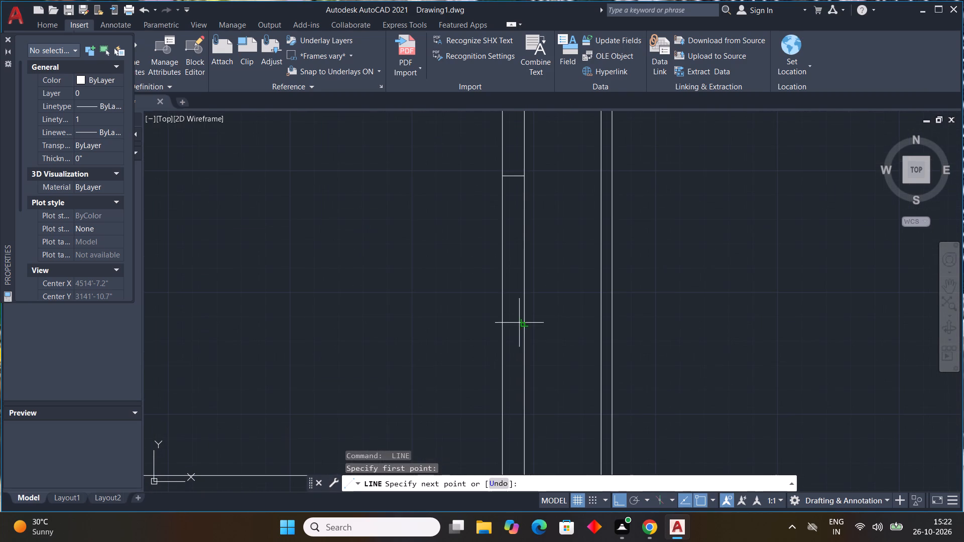
{"action": "left_click", "coordinate": [506, 321]}
{"action": "key", "text": "Escape"}
Offset the east wall's inner line outward by 3", and offset the resulting line another 3" outward for the window panes.
{"action": "scroll", "coordinate": [533, 311], "scroll_direction": "down", "scroll_amount": 2}
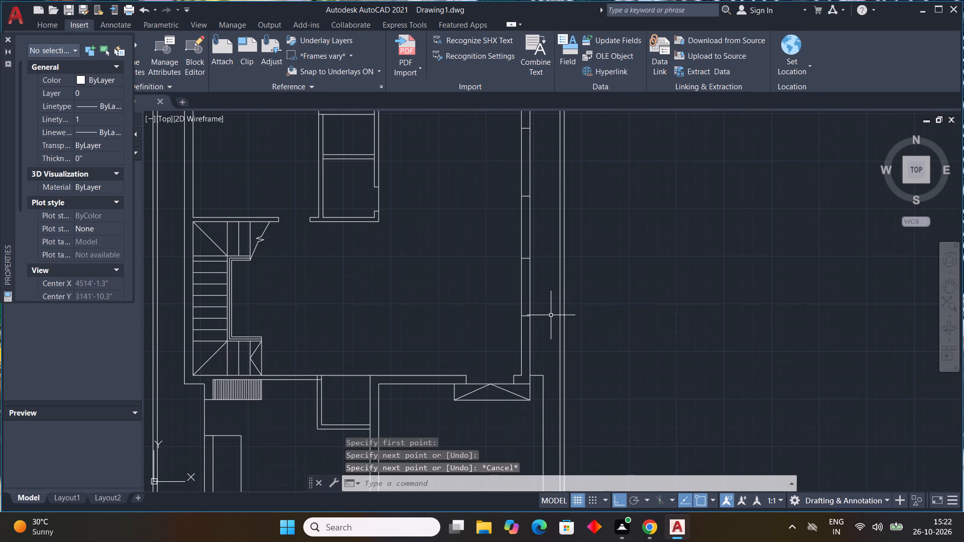
{"action": "scroll", "coordinate": [550, 315], "scroll_direction": "down", "scroll_amount": 1}
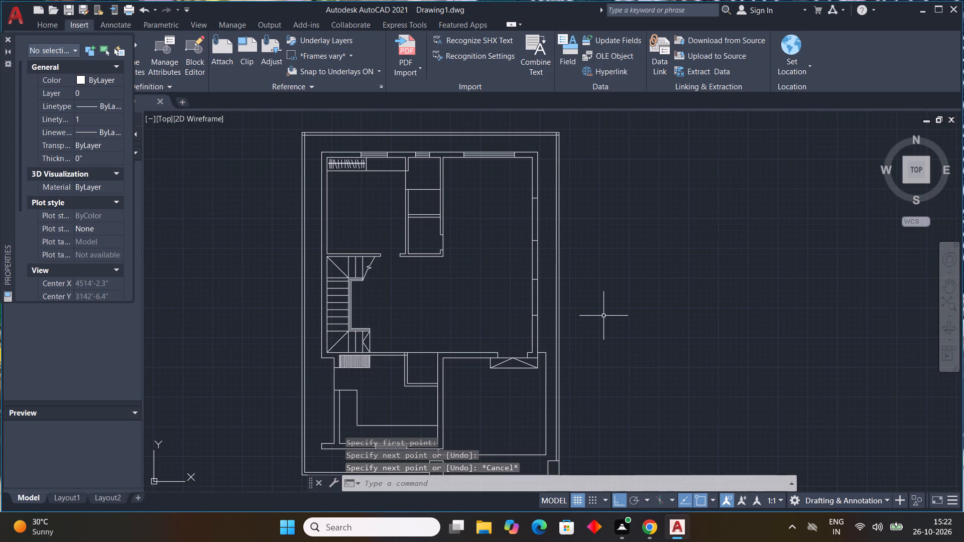
{"action": "type", "text": "off"}
{"action": "key", "text": "space"}
{"action": "key", "text": "3"}
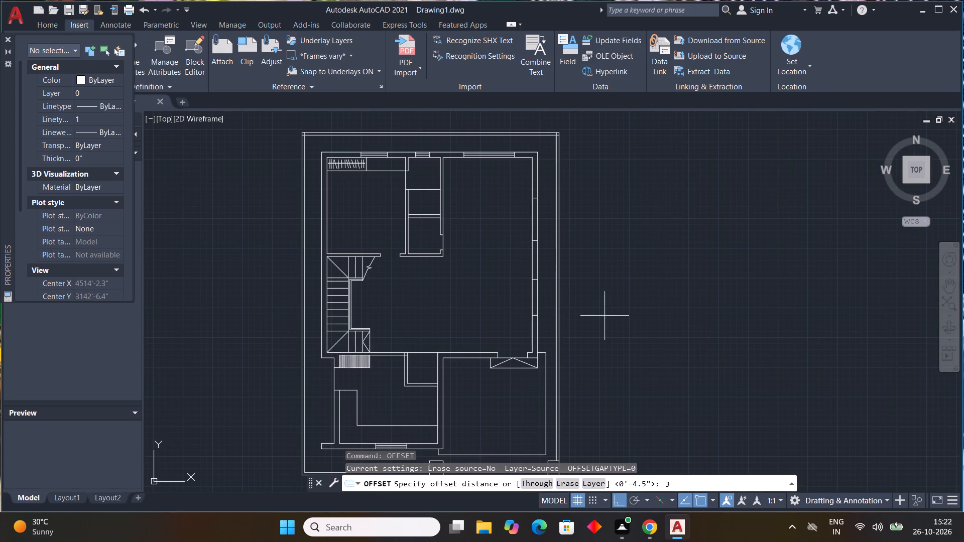
{"action": "key", "text": "shift+quotedbl"}
{"action": "key", "text": "Return"}
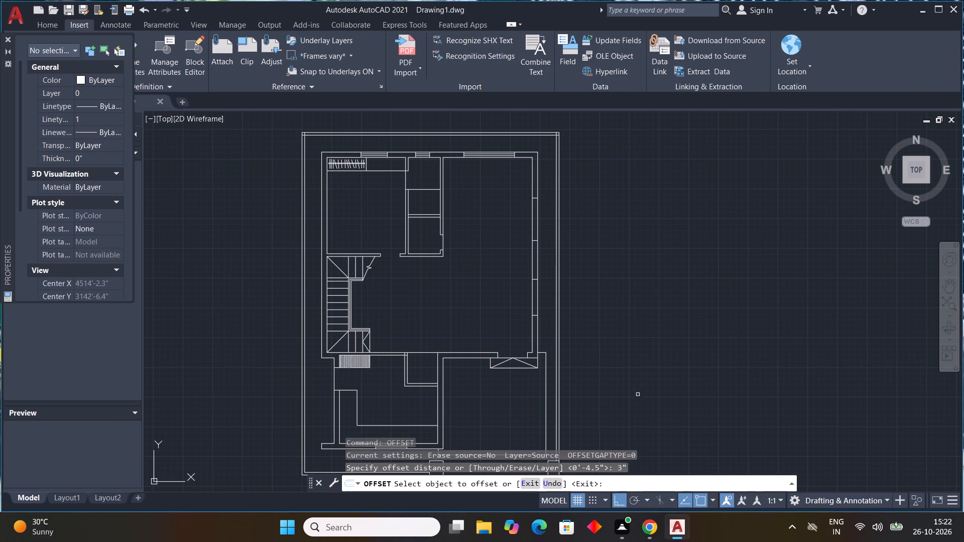
{"action": "scroll", "coordinate": [551, 372], "scroll_direction": "up", "scroll_amount": 1}
{"action": "left_click", "coordinate": [519, 325]}
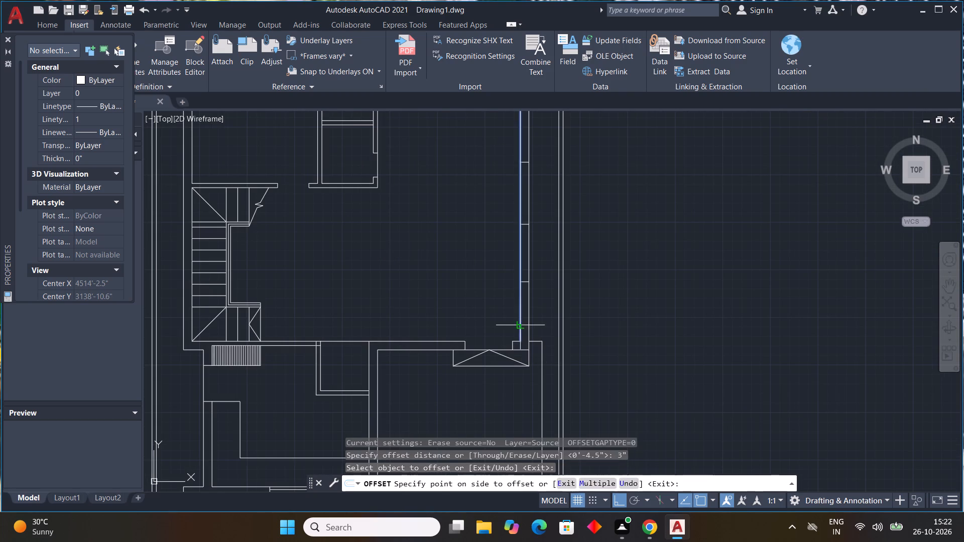
{"action": "left_click", "coordinate": [533, 326]}
{"action": "left_click", "coordinate": [523, 322]}
{"action": "left_click", "coordinate": [531, 322]}
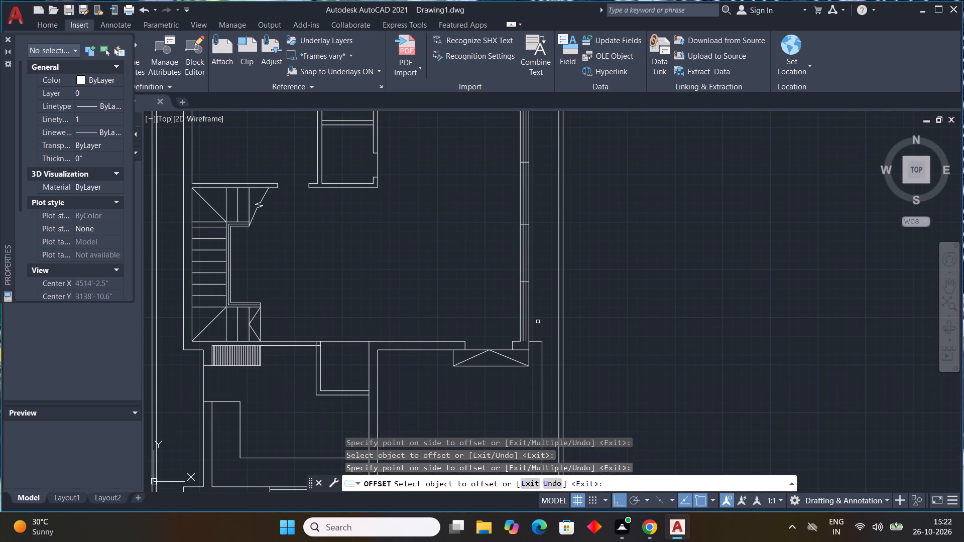
{"action": "key", "text": "Escape"}
{"action": "key", "text": "Escape"}
{"action": "key", "text": "Escape"}
{"action": "key", "text": "Escape"}
{"action": "key", "text": "Escape"}
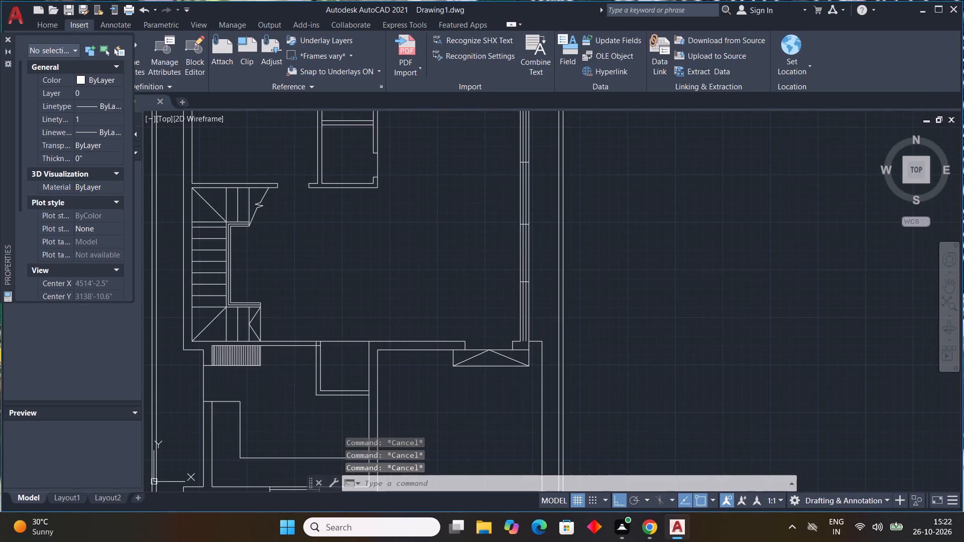
{"action": "key", "text": "Escape"}
Trim the two offset lines in the east wall so they remain only inside the two window openings.
{"action": "type", "text": "tr"}
{"action": "key", "text": "space"}
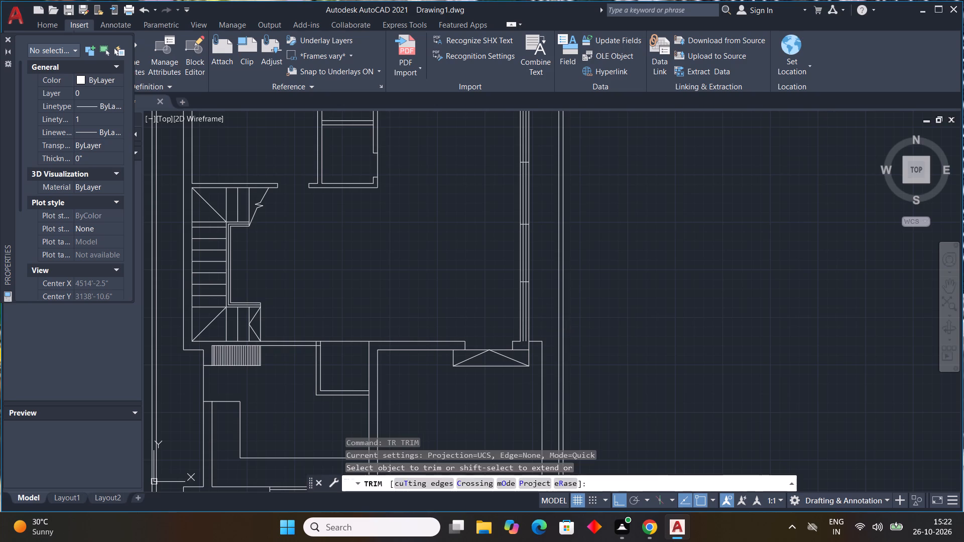
{"action": "scroll", "coordinate": [533, 318], "scroll_direction": "up", "scroll_amount": 2}
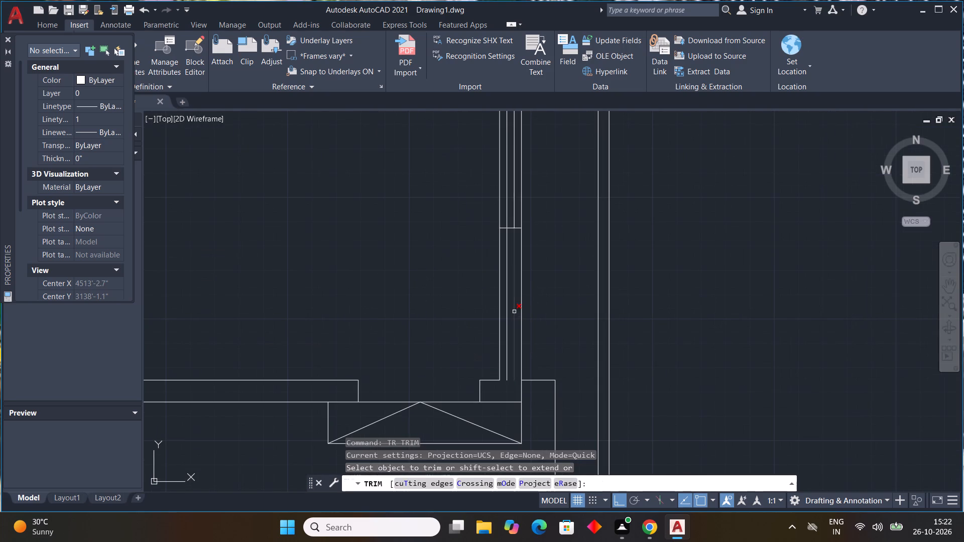
{"action": "left_click", "coordinate": [514, 311]}
{"action": "left_click", "coordinate": [506, 308]}
{"action": "middle_click_drag", "start_coordinate": [546, 302], "coordinate": [539, 409]}
{"action": "scroll", "coordinate": [546, 302], "scroll_direction": "down", "scroll_amount": 1}
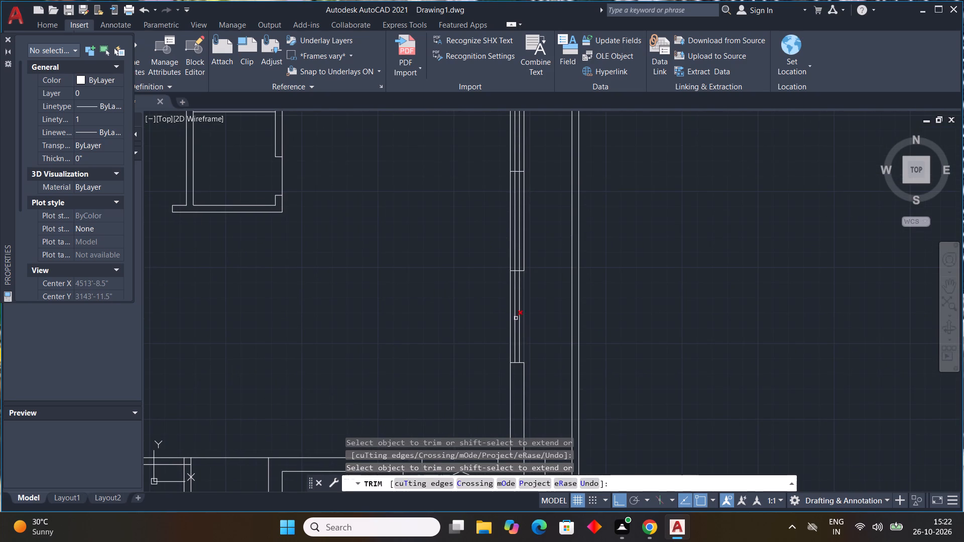
{"action": "left_click", "coordinate": [518, 241]}
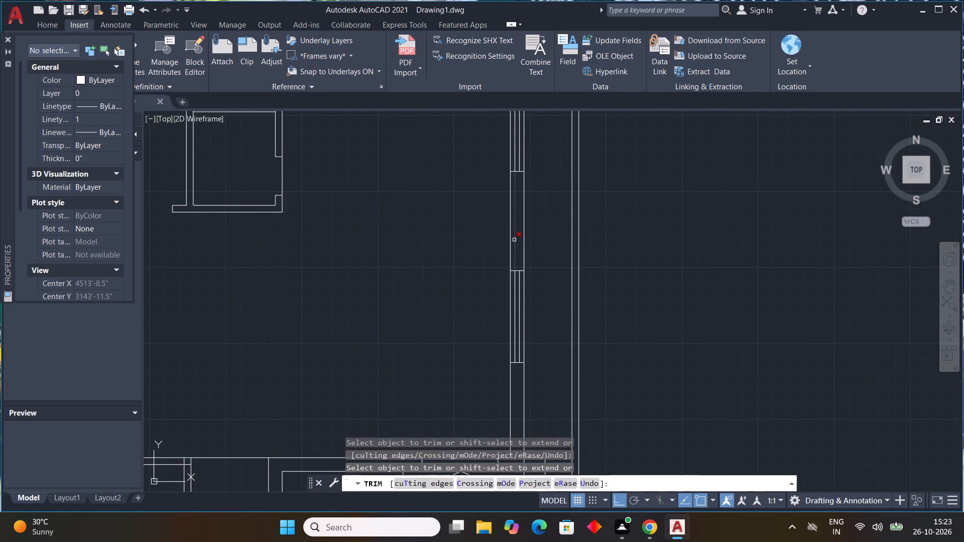
{"action": "left_click", "coordinate": [514, 240]}
{"action": "middle_click_drag", "start_coordinate": [541, 228], "coordinate": [531, 373]}
{"action": "middle_click_drag", "start_coordinate": [543, 225], "coordinate": [543, 240]}
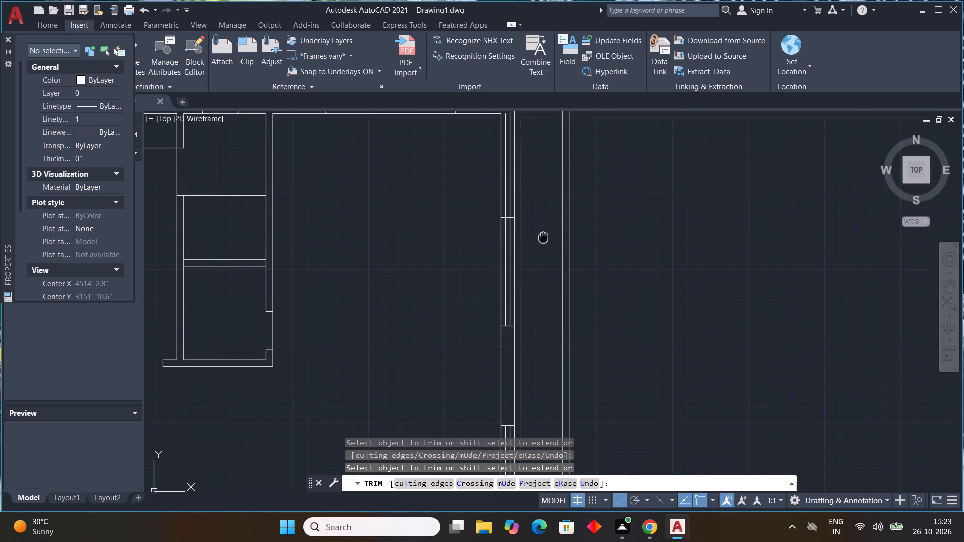
{"action": "middle_click_drag", "start_coordinate": [543, 240], "coordinate": [543, 316]}
{"action": "left_click", "coordinate": [510, 276]}
{"action": "left_click", "coordinate": [507, 276]}
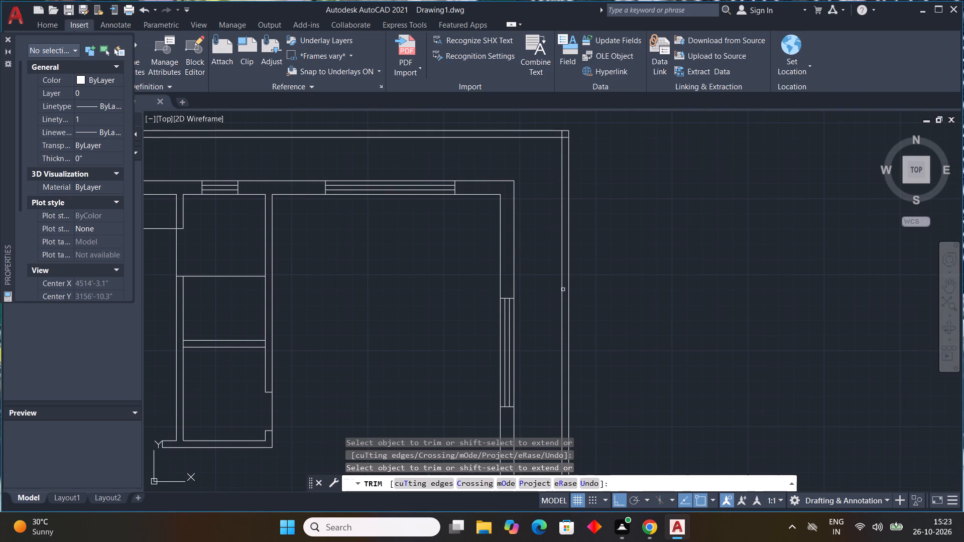
Trim the overlapping line ends at the compound wall's north-east and north-west corners.
{"action": "scroll", "coordinate": [570, 140], "scroll_direction": "up", "scroll_amount": 3}
{"action": "left_click_drag", "start_coordinate": [552, 137], "coordinate": [552, 137]}
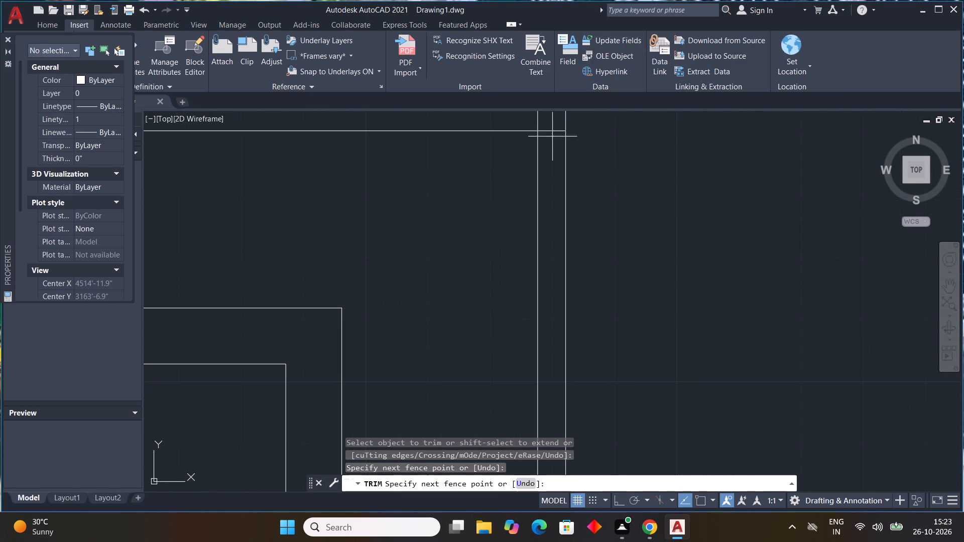
{"action": "left_click_drag", "start_coordinate": [552, 137], "coordinate": [528, 121]}
{"action": "scroll", "coordinate": [571, 142], "scroll_direction": "down", "scroll_amount": 4}
{"action": "scroll", "coordinate": [642, 174], "scroll_direction": "down", "scroll_amount": 3}
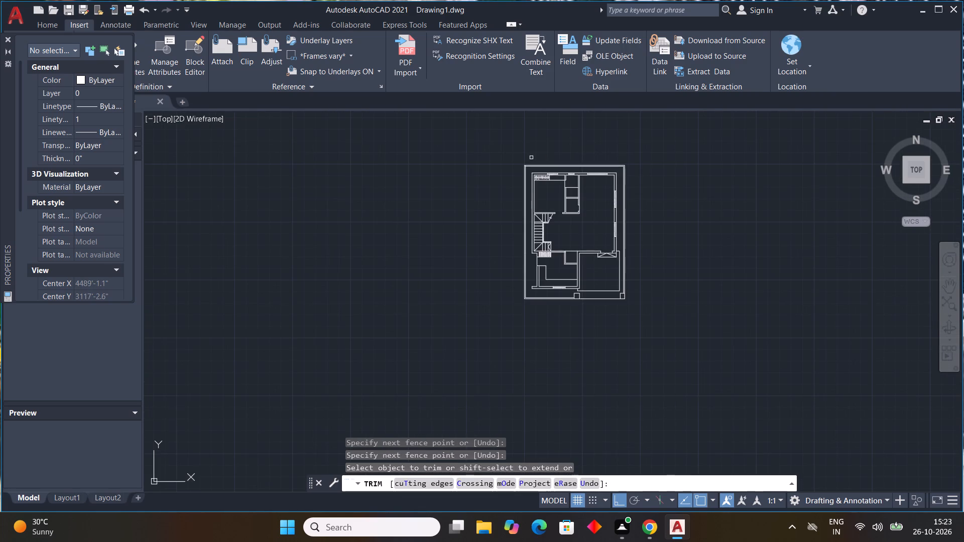
{"action": "scroll", "coordinate": [527, 163], "scroll_direction": "up", "scroll_amount": 5}
{"action": "scroll", "coordinate": [504, 202], "scroll_direction": "up", "scroll_amount": 3}
{"action": "left_click_drag", "start_coordinate": [476, 176], "coordinate": [495, 144]}
{"action": "scroll", "coordinate": [507, 156], "scroll_direction": "down", "scroll_amount": 2}
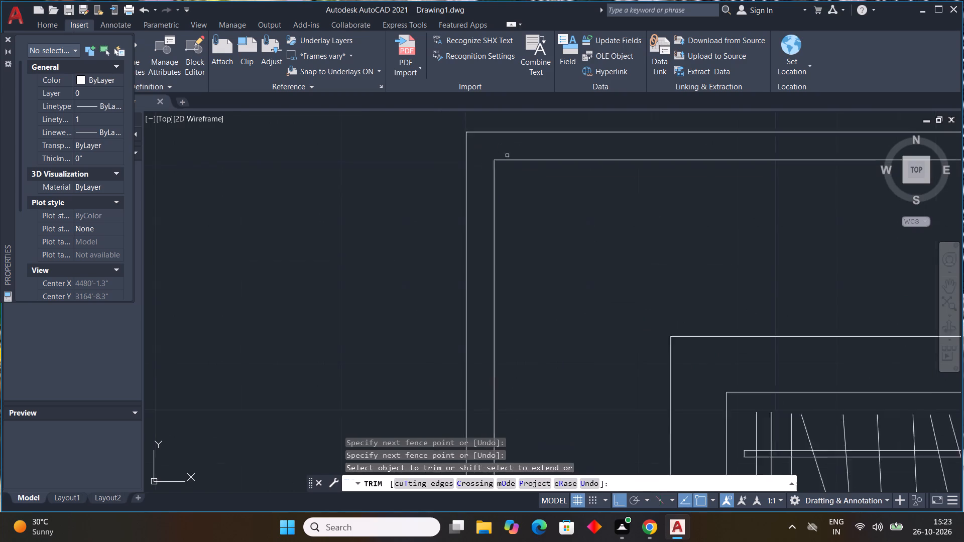
{"action": "scroll", "coordinate": [507, 156], "scroll_direction": "down", "scroll_amount": 2}
{"action": "scroll", "coordinate": [565, 225], "scroll_direction": "down", "scroll_amount": 2}
{"action": "middle_click_drag", "start_coordinate": [611, 269], "coordinate": [497, 211]}
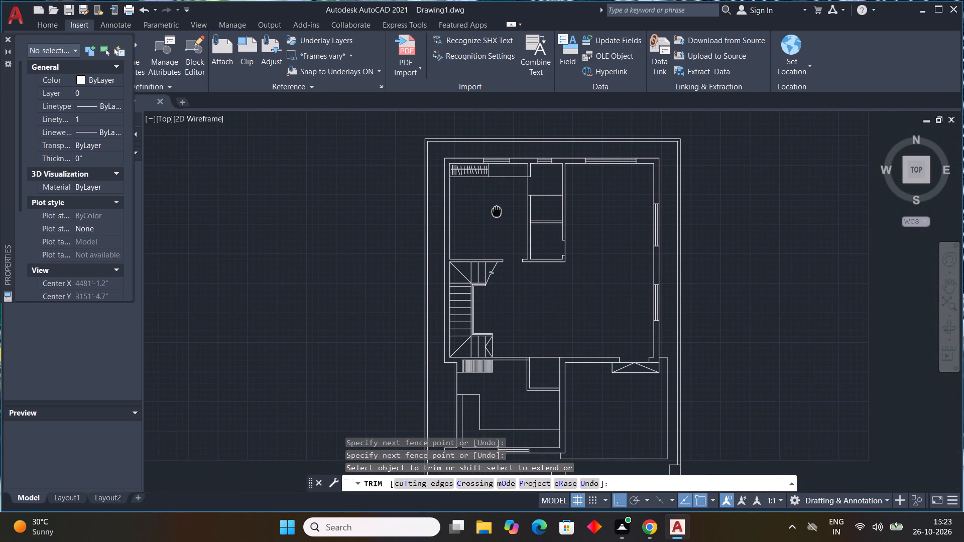
{"action": "middle_click_drag", "start_coordinate": [497, 211], "coordinate": [496, 211]}
{"action": "key", "text": "Escape"}
{"action": "key", "text": "Escape"}
{"action": "key", "text": "Escape"}
{"action": "key", "text": "Escape"}
{"action": "key", "text": "Escape"}
{"action": "key", "text": "Escape"}
{"action": "key", "text": "Escape"}
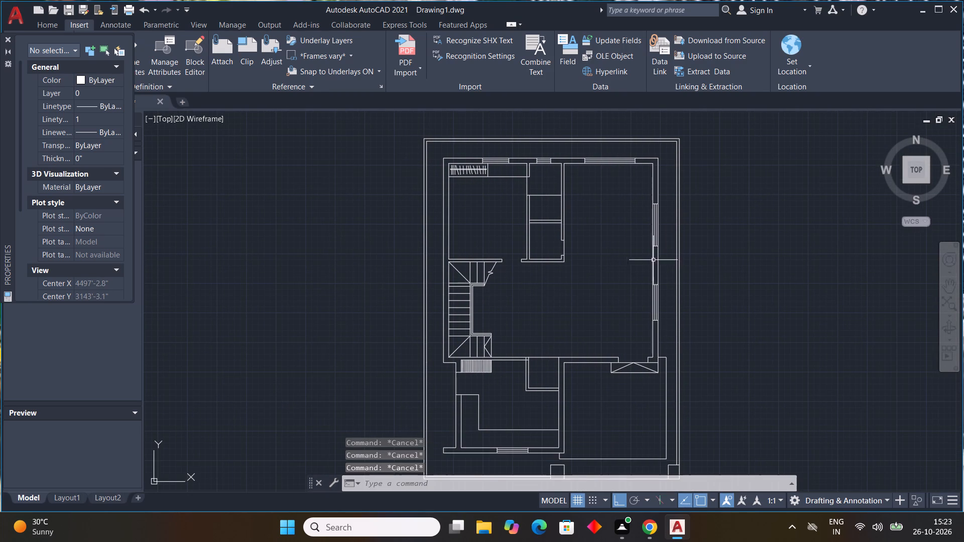
{"action": "key", "text": "Escape"}
Draw two short horizontal lines across the west wall of the north-west room to mark a window opening.
{"action": "middle_click_drag", "start_coordinate": [607, 237], "coordinate": [644, 244]}
{"action": "type", "text": "l"}
{"action": "key", "text": "space"}
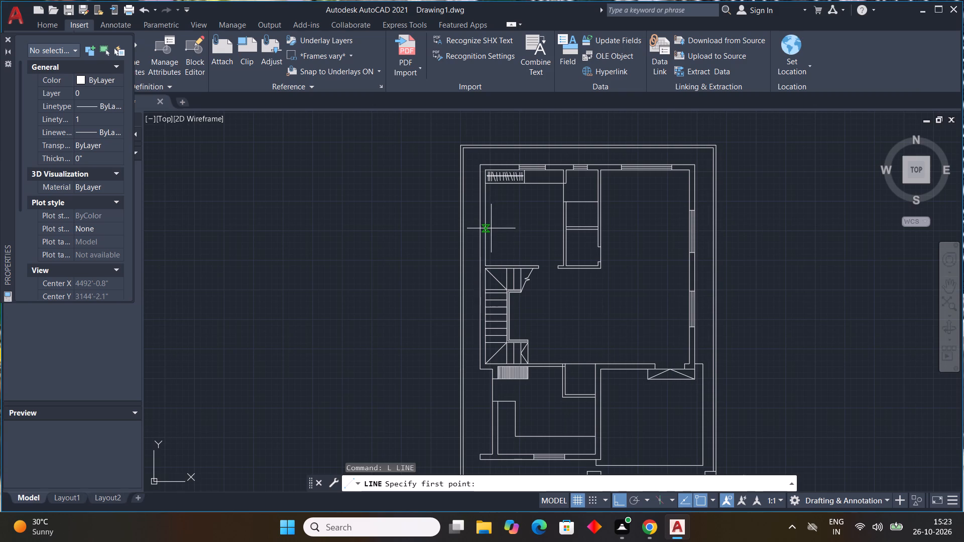
{"action": "scroll", "coordinate": [486, 258], "scroll_direction": "up", "scroll_amount": 2}
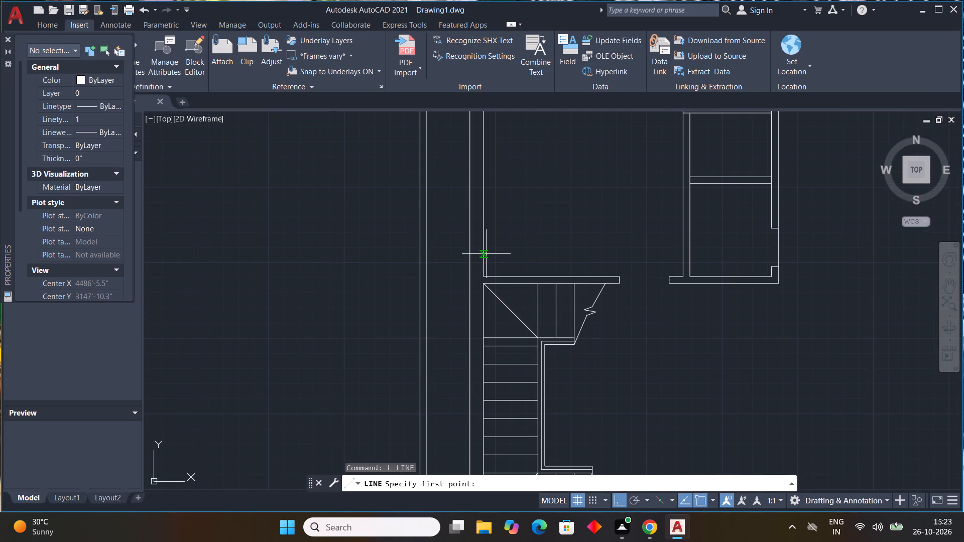
{"action": "left_click", "coordinate": [485, 252]}
{"action": "left_click", "coordinate": [470, 250]}
{"action": "key", "text": "Escape"}
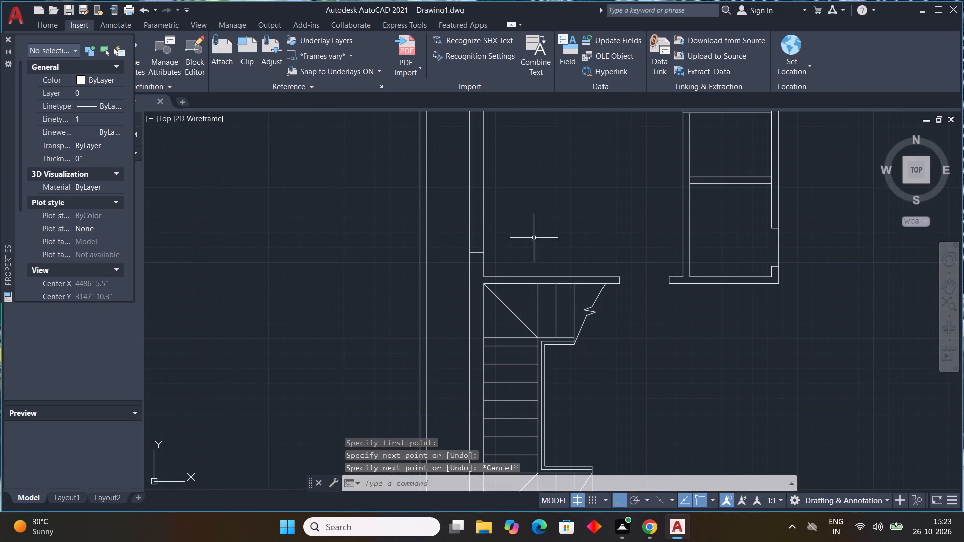
{"action": "key", "text": "space"}
{"action": "middle_click_drag", "start_coordinate": [542, 218], "coordinate": [539, 275]}
{"action": "scroll", "coordinate": [542, 219], "scroll_direction": "down", "scroll_amount": 1}
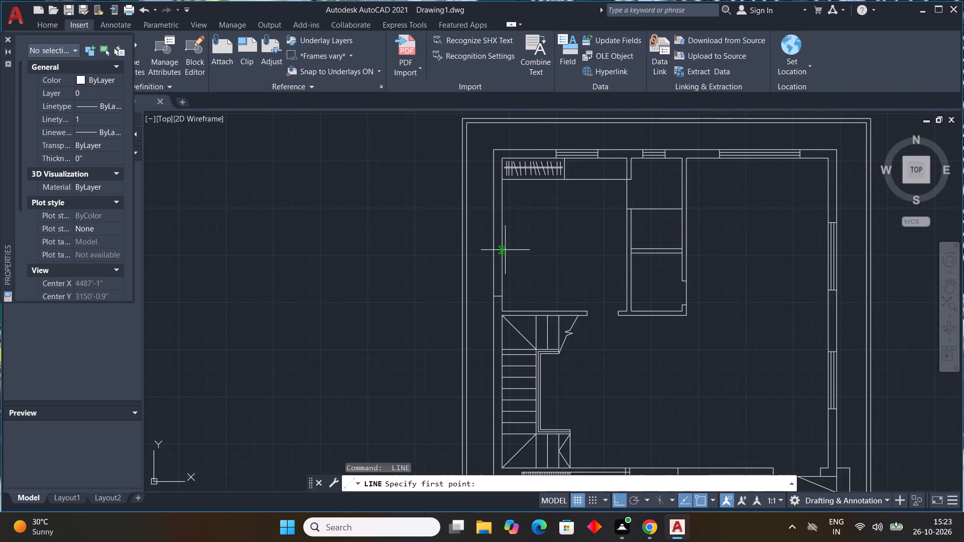
{"action": "left_click", "coordinate": [501, 244]}
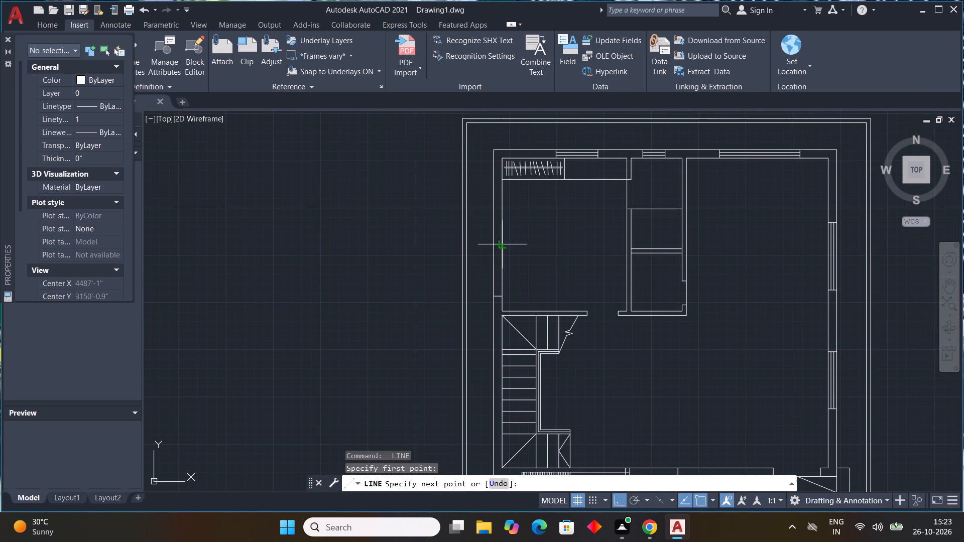
{"action": "left_click", "coordinate": [489, 244]}
{"action": "key", "text": "Escape"}
Offset the north-west room's inner west wall line outward by 3", and offset the resulting line another 3" outward.
{"action": "type", "text": "off 3\""}
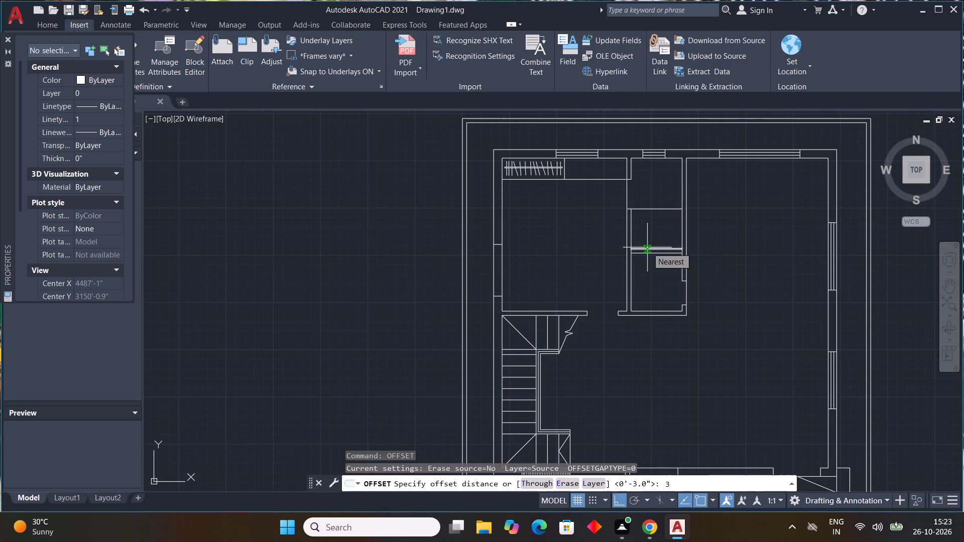
{"action": "key", "text": "Return"}
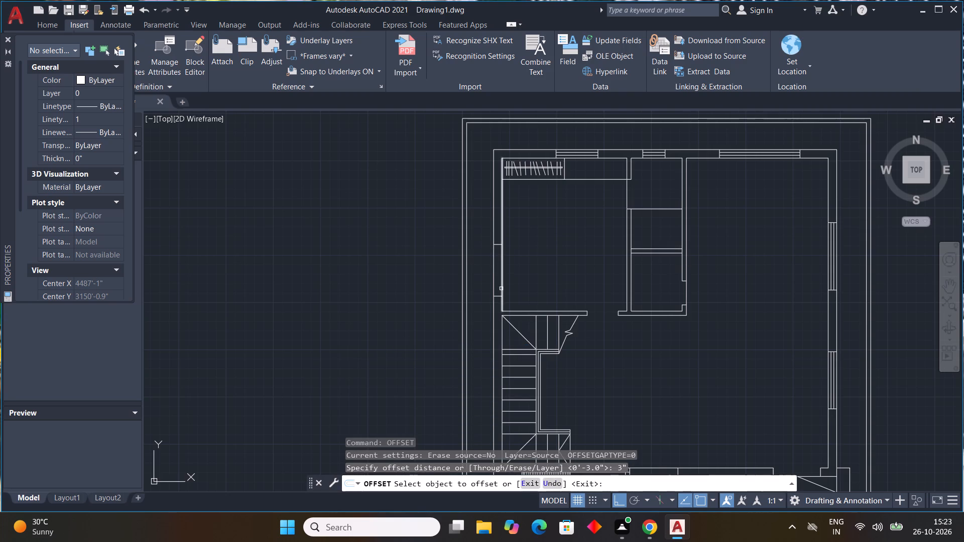
{"action": "left_click", "coordinate": [502, 289]}
{"action": "left_click", "coordinate": [491, 288]}
{"action": "left_click", "coordinate": [499, 287]}
{"action": "left_click", "coordinate": [491, 287]}
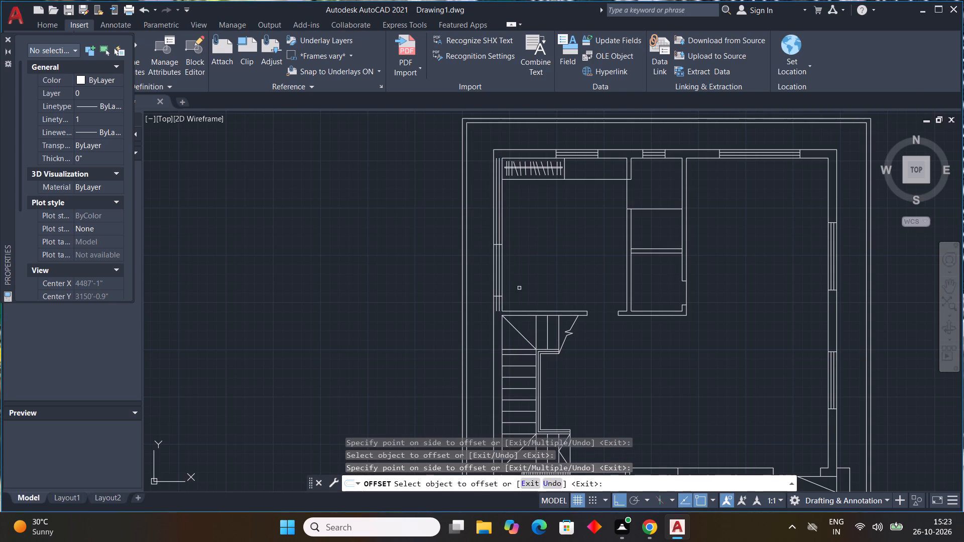
{"action": "key", "text": "Escape"}
{"action": "key", "text": "Escape"}
{"action": "key", "text": "Escape"}
{"action": "key", "text": "Escape"}
{"action": "key", "text": "Escape"}
{"action": "key", "text": "Escape"}
{"action": "key", "text": "Escape"}
{"action": "key", "text": "Escape"}
{"action": "key", "text": "Escape"}
{"action": "key", "text": "Escape"}
{"action": "key", "text": "Escape"}
{"action": "key", "text": "Escape"}
{"action": "key", "text": "Escape"}
{"action": "key", "text": "Escape"}
Trim the two offset lines in the west wall above and below the window opening.
{"action": "type", "text": "tr"}
{"action": "key", "text": "space"}
{"action": "scroll", "coordinate": [492, 312], "scroll_direction": "up", "scroll_amount": 1}
{"action": "left_click", "coordinate": [497, 309]}
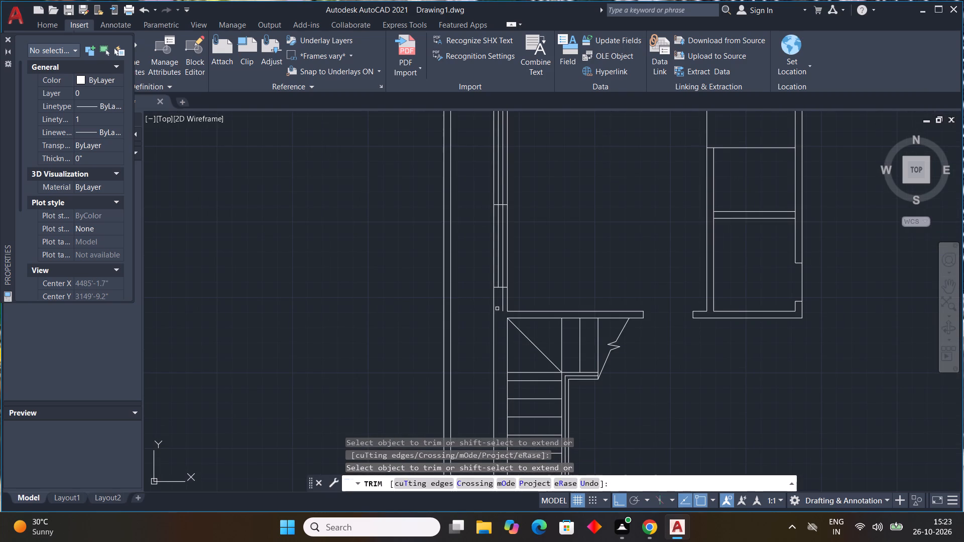
{"action": "left_click", "coordinate": [502, 308]}
{"action": "middle_click_drag", "start_coordinate": [536, 256], "coordinate": [512, 353]}
{"action": "middle_click", "coordinate": [512, 353]}
{"action": "left_click", "coordinate": [477, 285]}
{"action": "left_click", "coordinate": [473, 286]}
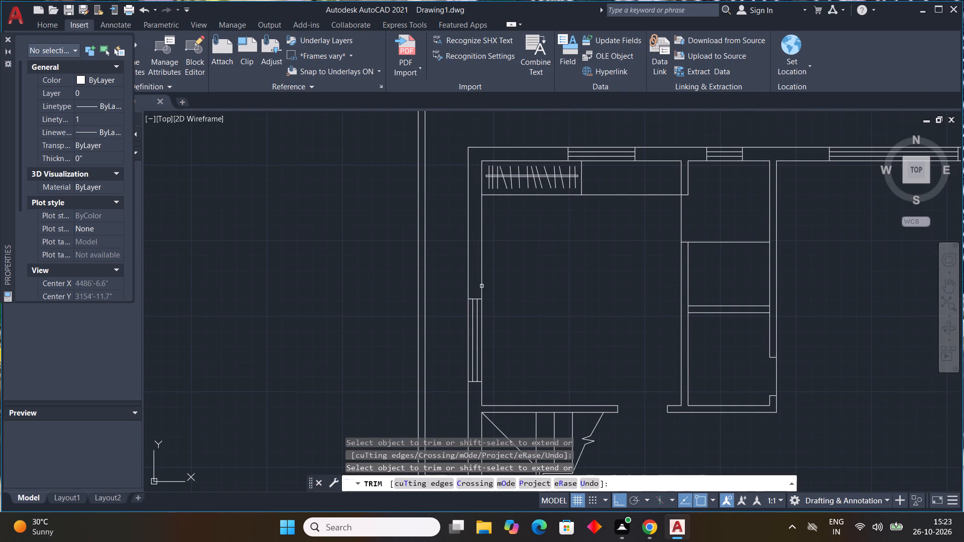
{"action": "key", "text": "Escape"}
{"action": "key", "text": "Escape"}
{"action": "key", "text": "Escape"}
{"action": "key", "text": "Escape"}
{"action": "key", "text": "Escape"}
{"action": "key", "text": "Escape"}
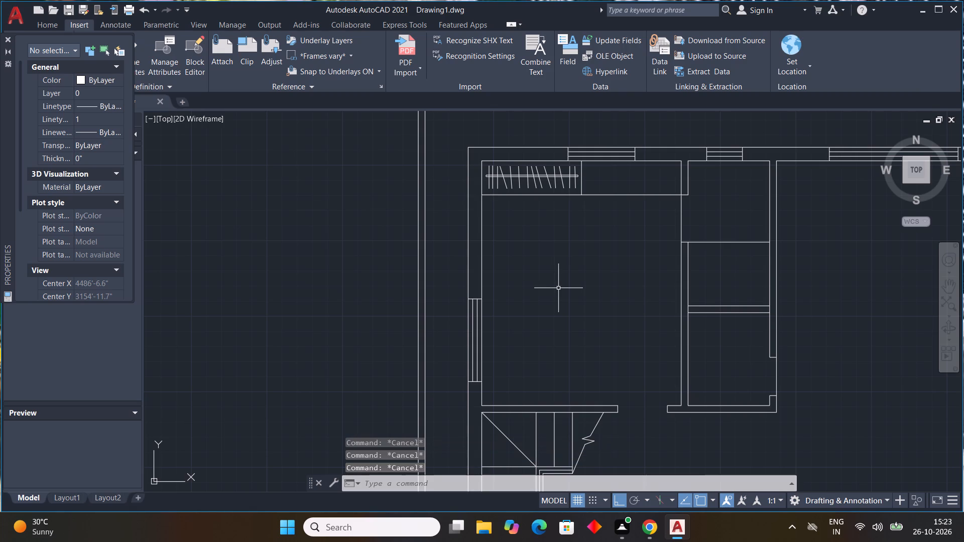
{"action": "scroll", "coordinate": [558, 288], "scroll_direction": "down", "scroll_amount": 2}
{"action": "middle_click_drag", "start_coordinate": [588, 321], "coordinate": [568, 290]}
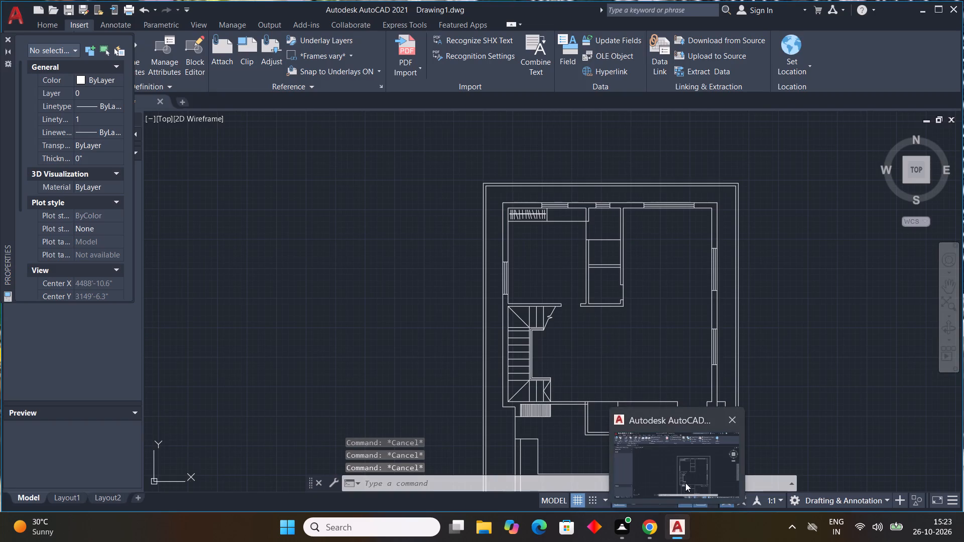
Draw two short horizontal lines across the west wall beside the staircase flight to mark a window opening.
{"action": "left_click", "coordinate": [685, 477]}
{"action": "scroll", "coordinate": [503, 200], "scroll_direction": "up", "scroll_amount": 3}
{"action": "scroll", "coordinate": [503, 200], "scroll_direction": "down", "scroll_amount": 2}
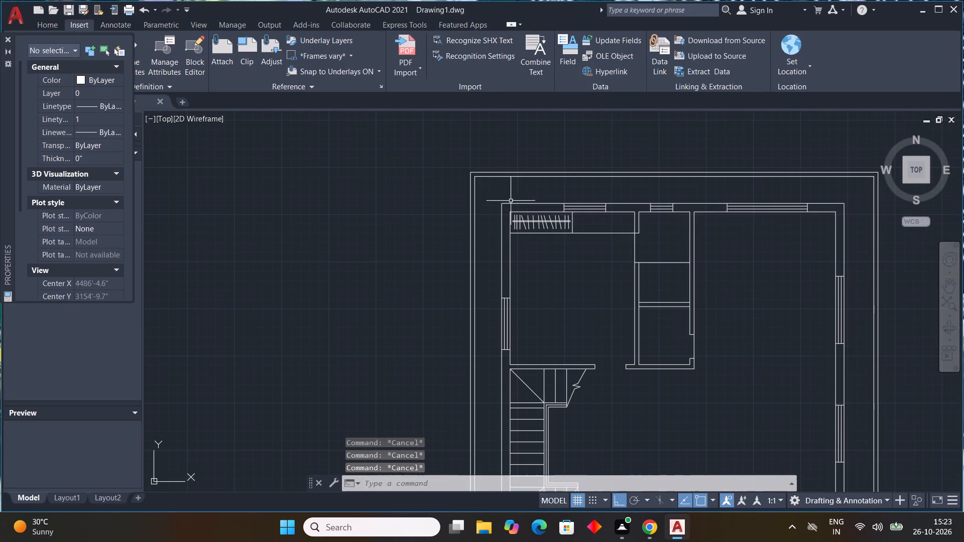
{"action": "key", "text": "Escape"}
{"action": "key", "text": "Escape"}
{"action": "scroll", "coordinate": [528, 210], "scroll_direction": "down", "scroll_amount": 1}
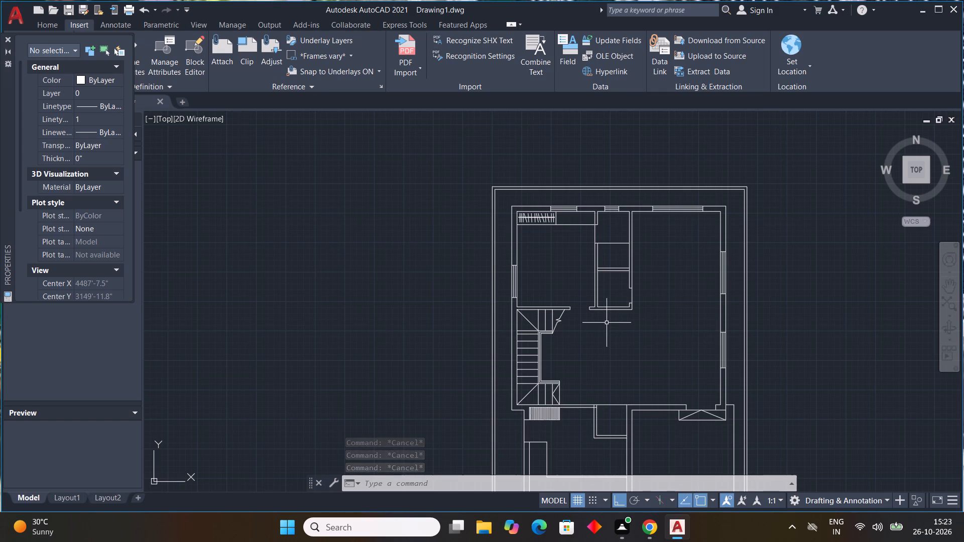
{"action": "middle_click_drag", "start_coordinate": [608, 359], "coordinate": [572, 316]}
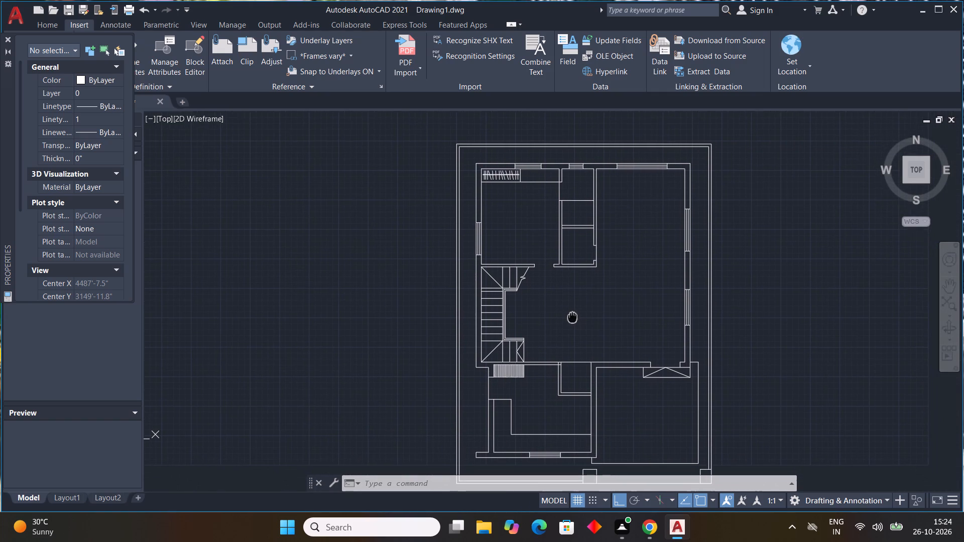
{"action": "middle_click_drag", "start_coordinate": [572, 316], "coordinate": [571, 316]}
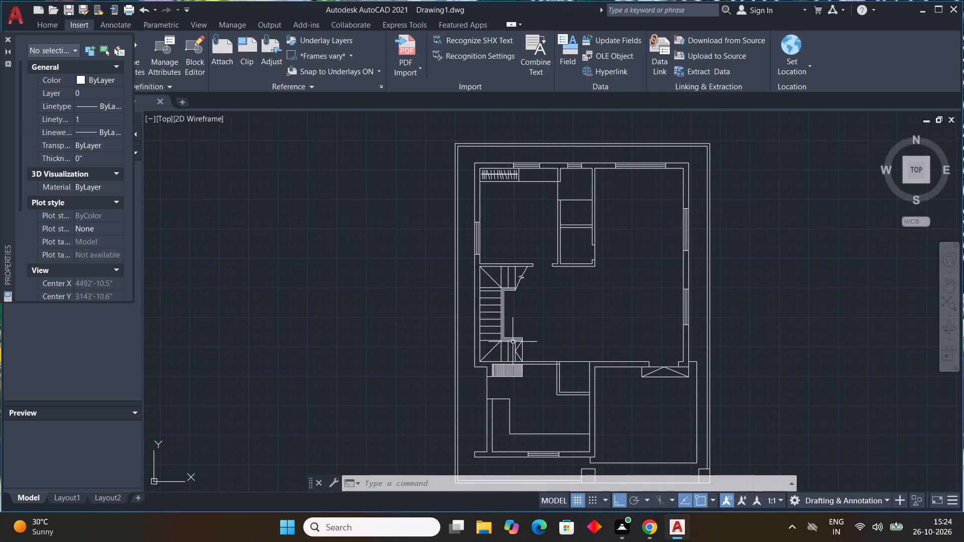
{"action": "middle_click_drag", "start_coordinate": [513, 342], "coordinate": [542, 314]}
{"action": "scroll", "coordinate": [503, 281], "scroll_direction": "up", "scroll_amount": 2}
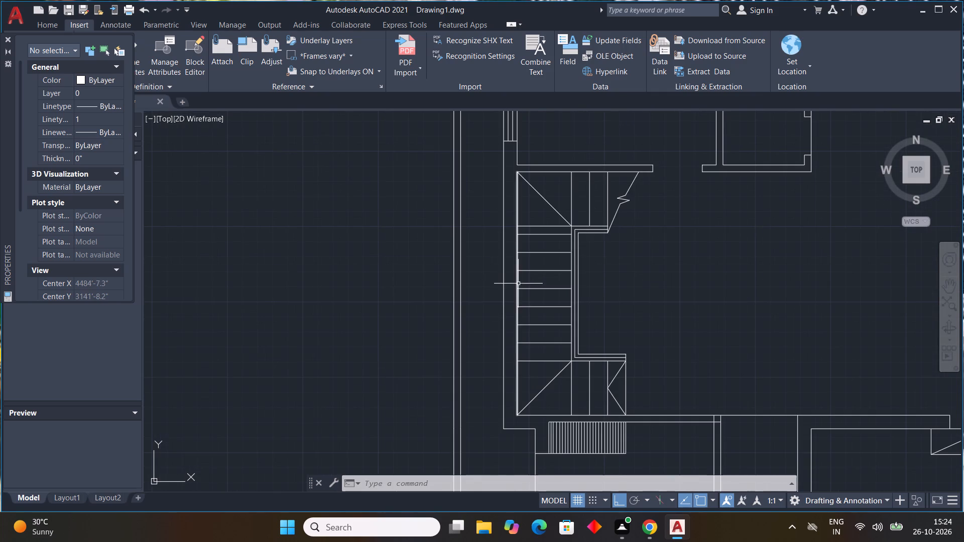
{"action": "type", "text": "l"}
{"action": "key", "text": "space"}
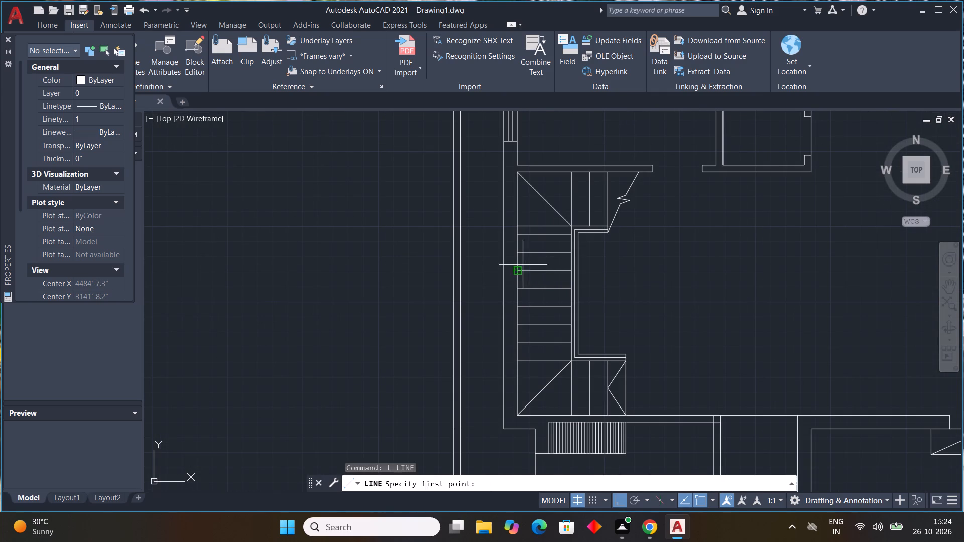
{"action": "left_click", "coordinate": [515, 253]}
{"action": "left_click", "coordinate": [505, 253]}
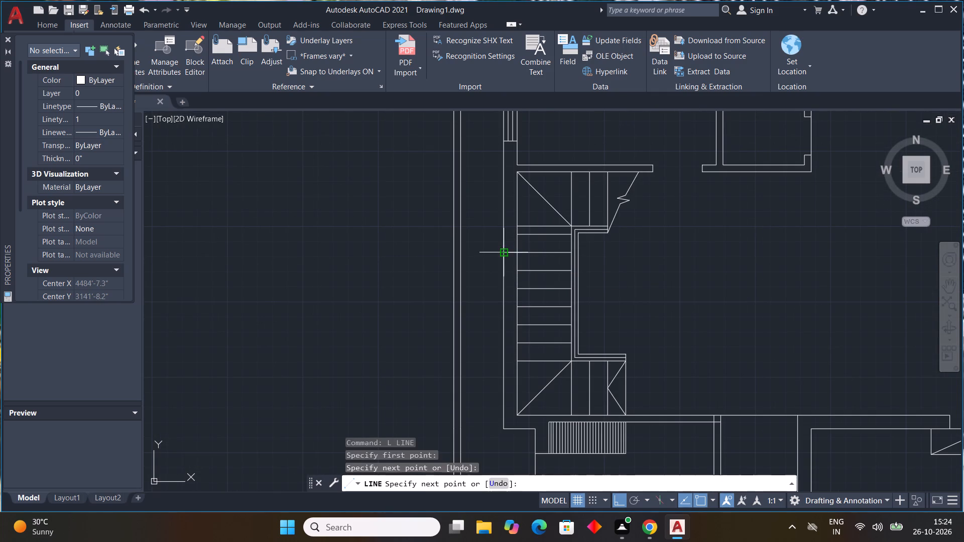
{"action": "key", "text": "Escape"}
{"action": "type", "text": "l"}
{"action": "key", "text": "space"}
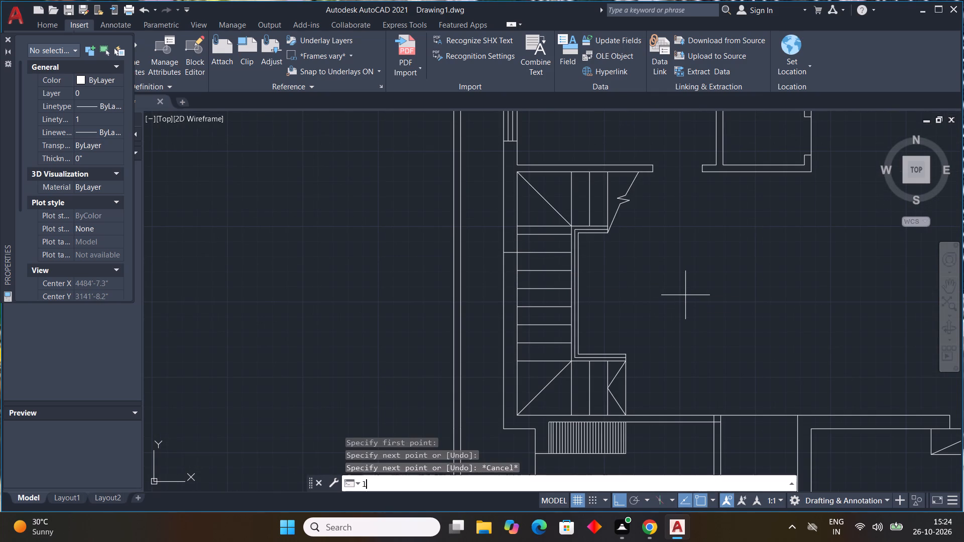
{"action": "left_click", "coordinate": [518, 340]}
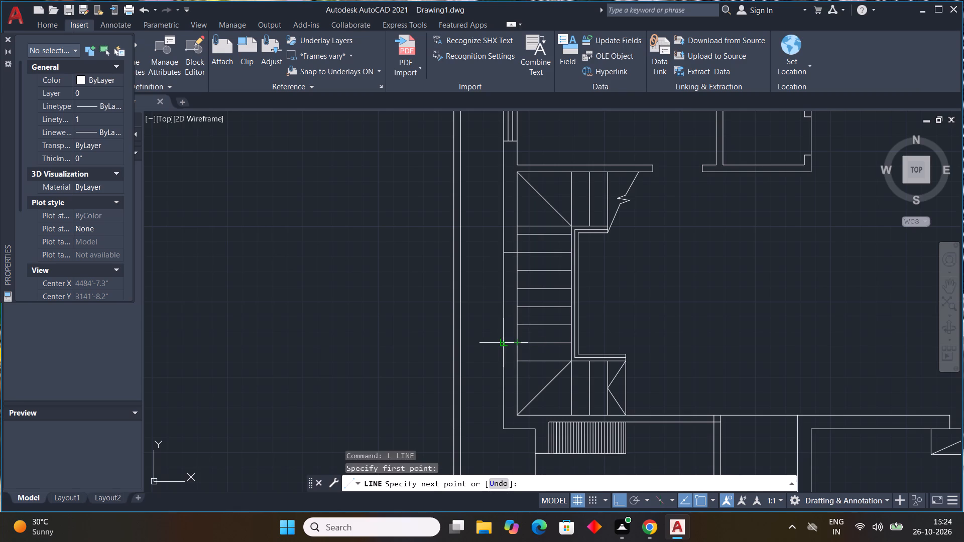
{"action": "left_click", "coordinate": [506, 340]}
{"action": "key", "text": "Escape"}
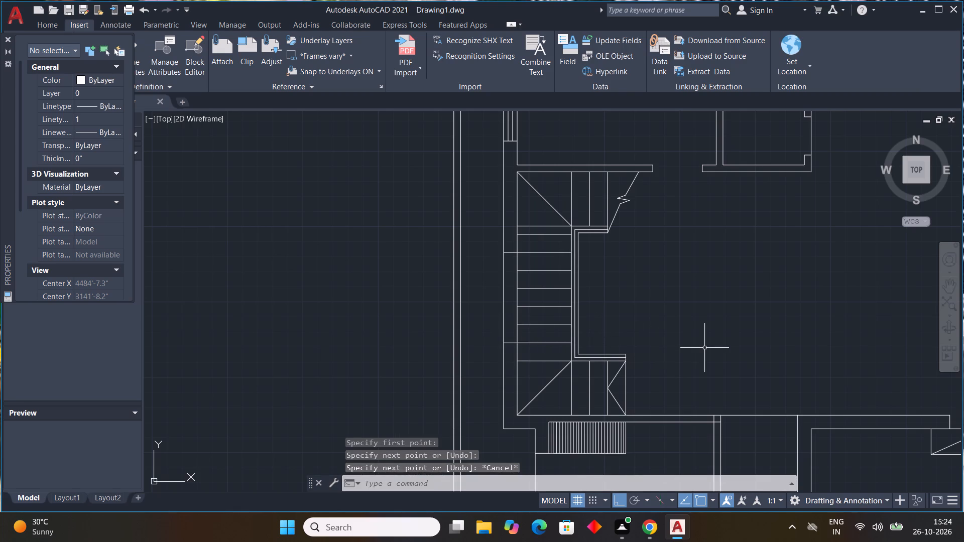
Offset the inner west wall line beside the staircase outward by 3", and offset the resulting line another 3" outward.
{"action": "type", "text": "off"}
{"action": "key", "text": "space"}
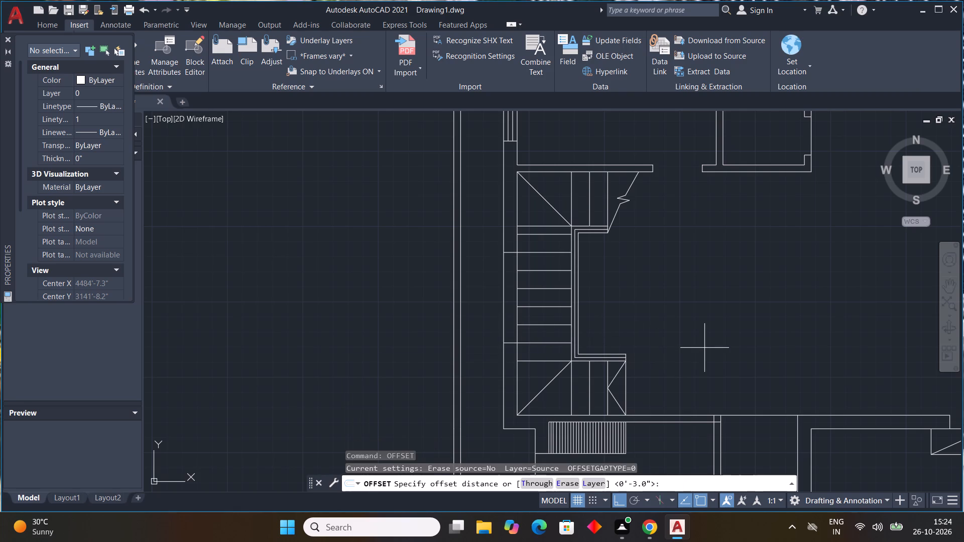
{"action": "type", "text": "3\""}
{"action": "key", "text": "Return"}
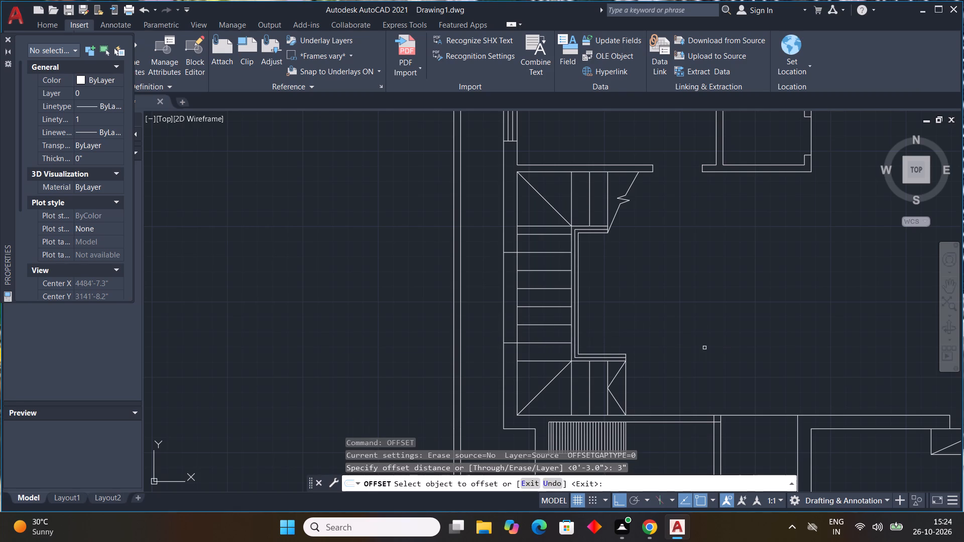
{"action": "left_click_drag", "start_coordinate": [516, 339], "coordinate": [507, 340]}
{"action": "left_click", "coordinate": [502, 341]}
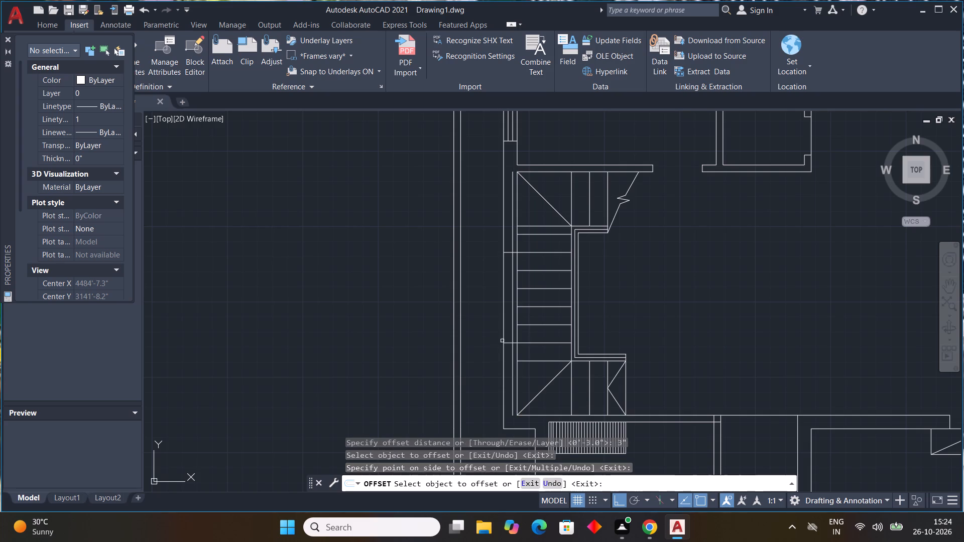
{"action": "left_click", "coordinate": [511, 340]}
{"action": "left_click", "coordinate": [505, 339]}
{"action": "key", "text": "Escape"}
{"action": "key", "text": "Escape"}
{"action": "key", "text": "Escape"}
{"action": "key", "text": "Escape"}
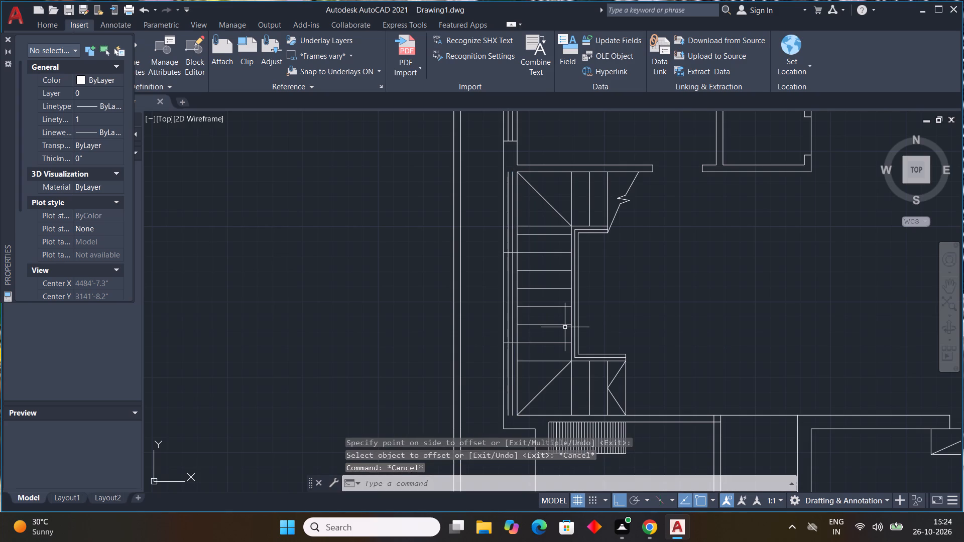
{"action": "key", "text": "Escape"}
{"action": "key", "text": "Escape"}
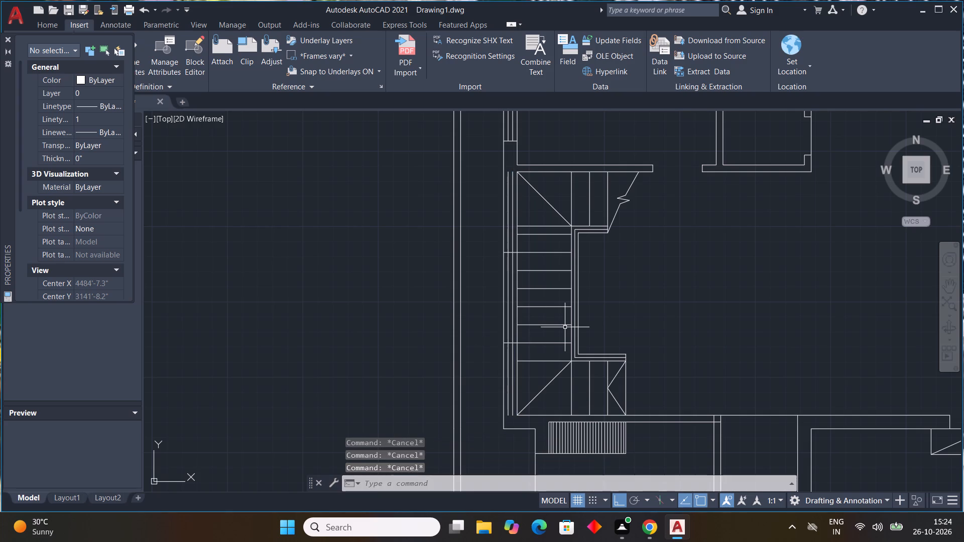
Trim the two offset lines in the staircase's west wall above and below the window opening.
{"action": "type", "text": "tr"}
{"action": "key", "text": "space"}
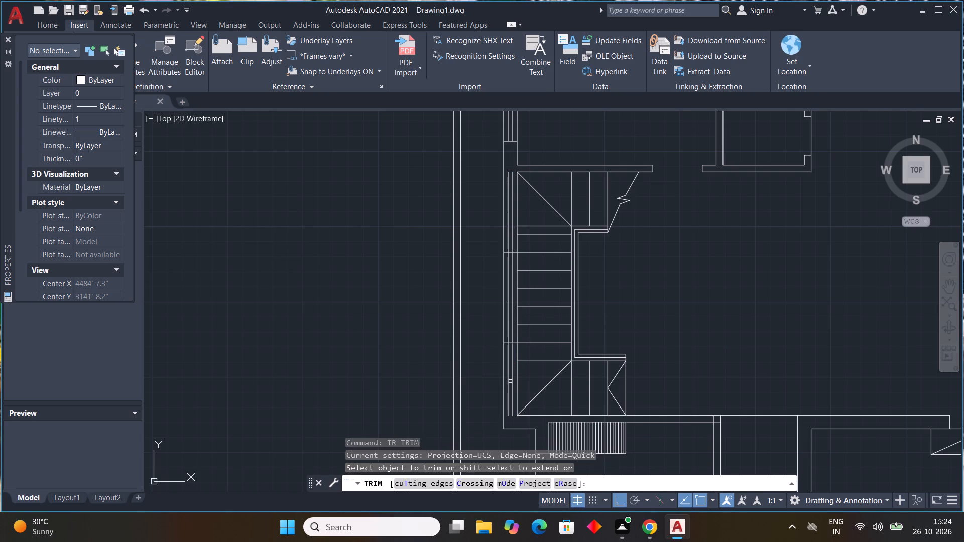
{"action": "left_click", "coordinate": [512, 379]}
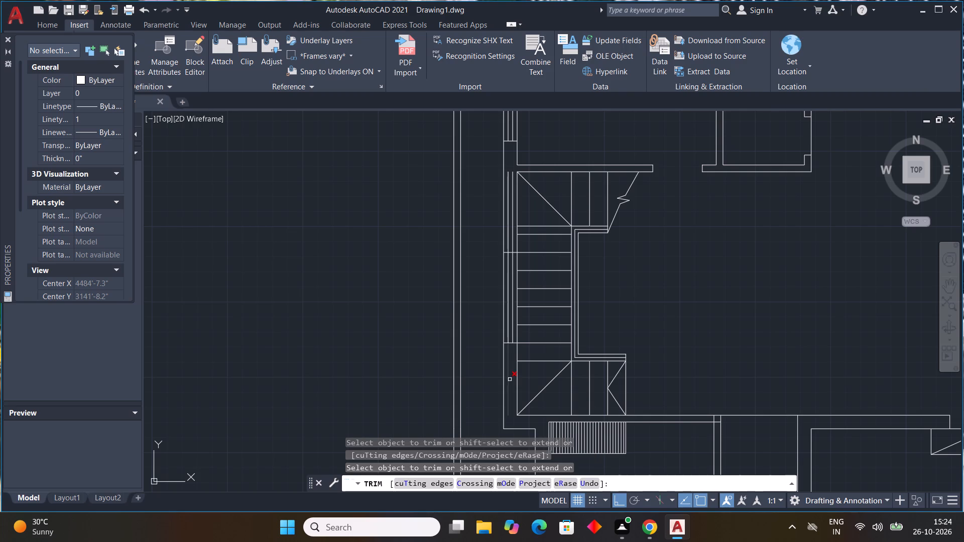
{"action": "left_click", "coordinate": [510, 379]}
{"action": "middle_click_drag", "start_coordinate": [516, 369], "coordinate": [501, 428]}
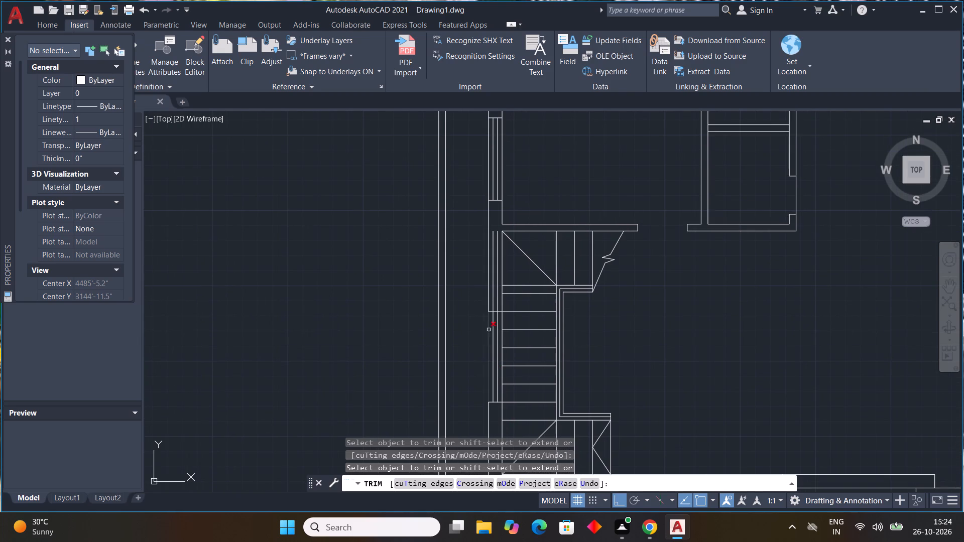
{"action": "left_click", "coordinate": [493, 303]}
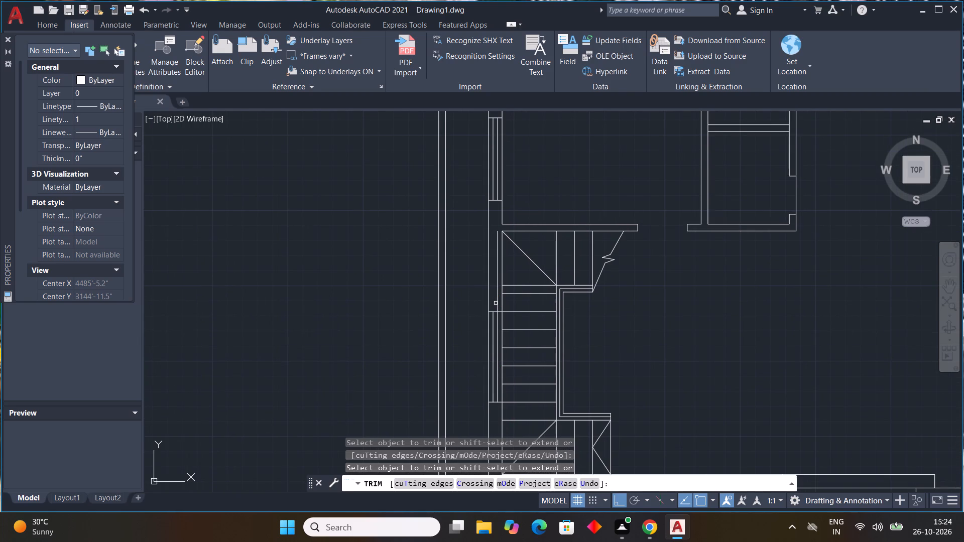
{"action": "left_click", "coordinate": [497, 304]}
{"action": "scroll", "coordinate": [595, 330], "scroll_direction": "down", "scroll_amount": 2}
{"action": "key", "text": "Escape"}
{"action": "key", "text": "Escape"}
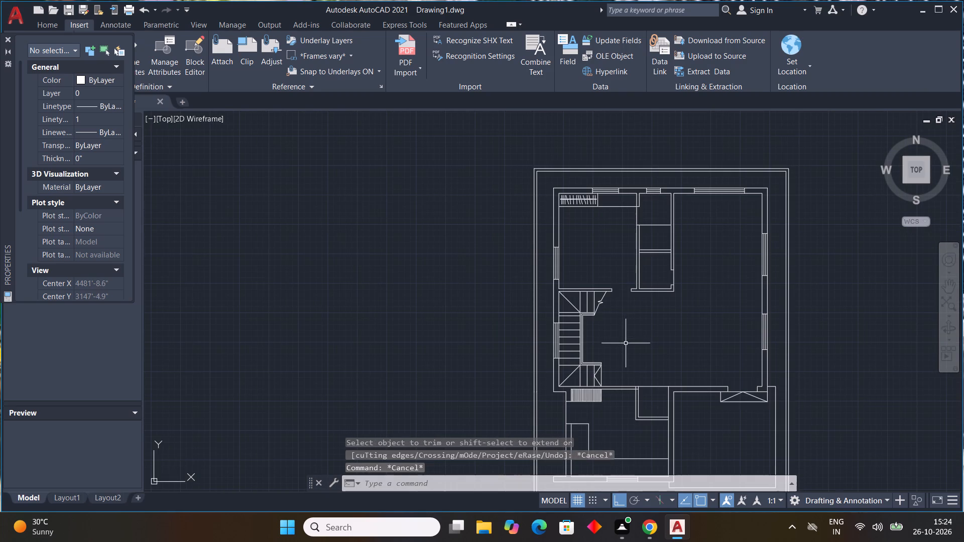
{"action": "key", "text": "Escape"}
{"action": "middle_click_drag", "start_coordinate": [626, 344], "coordinate": [554, 297]}
{"action": "key", "text": "Escape"}
{"action": "key", "text": "Escape"}
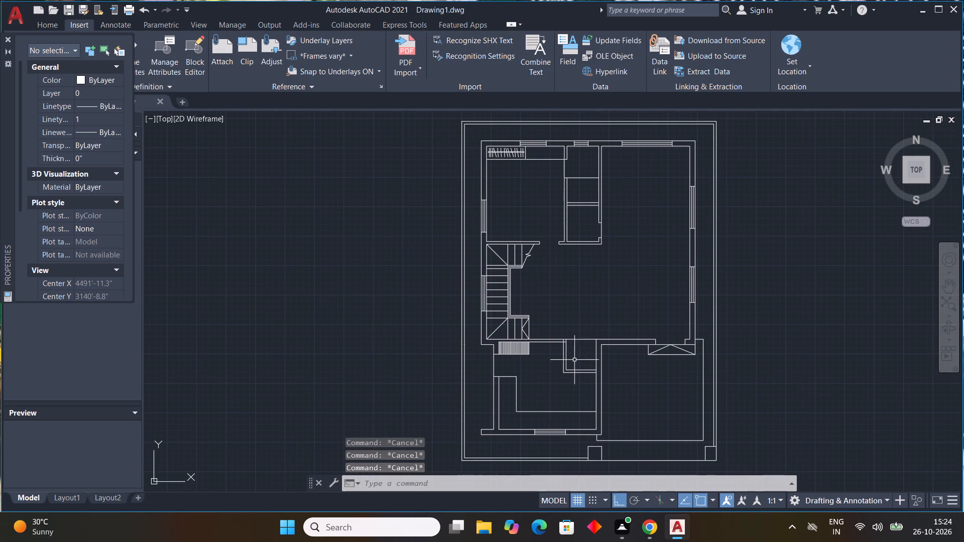
{"action": "key", "text": "Escape"}
{"action": "key", "text": "Escape"}
Draw short horizontal lines outward from the compound wall's south-west and south-east corners, the western one about 2'-7" long.
{"action": "middle_click_drag", "start_coordinate": [540, 385], "coordinate": [501, 337]}
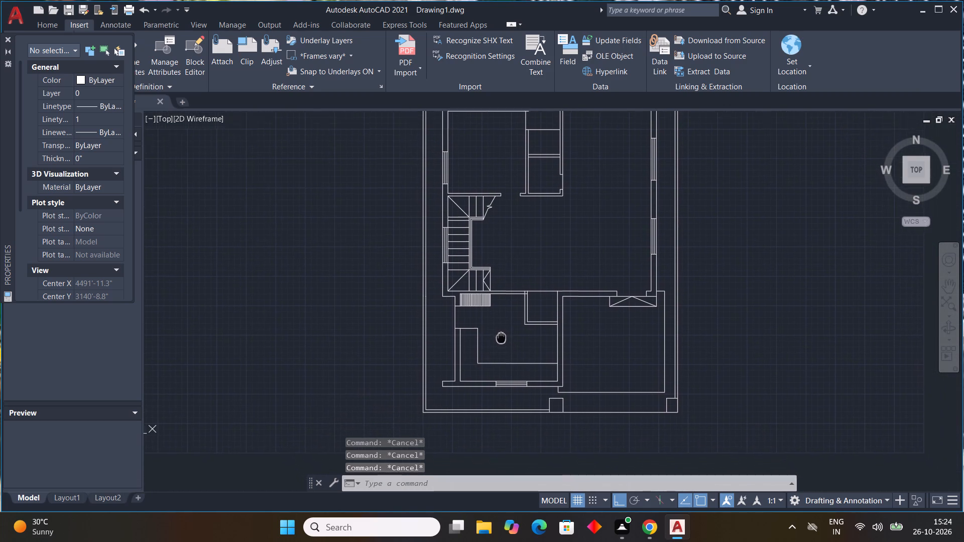
{"action": "middle_click_drag", "start_coordinate": [501, 337], "coordinate": [500, 335]}
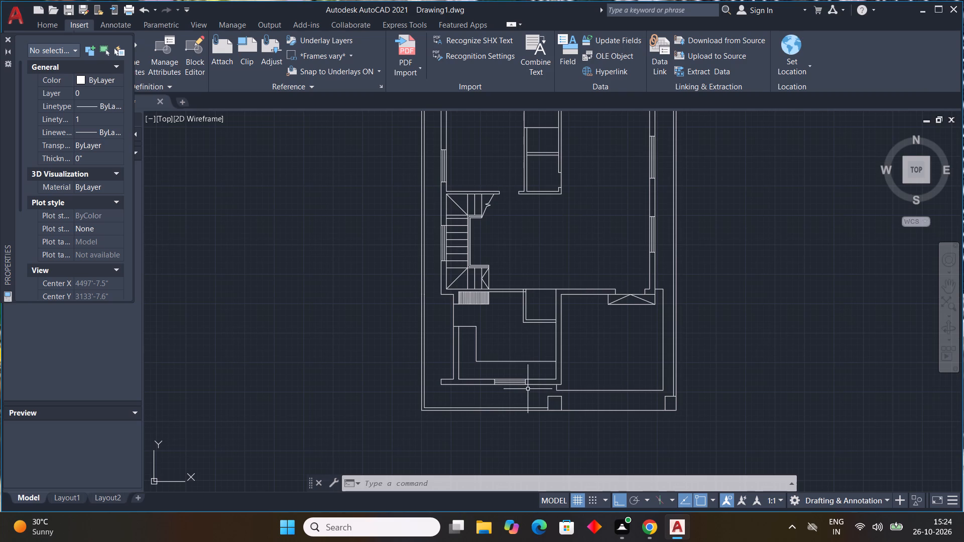
{"action": "type", "text": "l"}
{"action": "key", "text": "space"}
{"action": "scroll", "coordinate": [417, 417], "scroll_direction": "up", "scroll_amount": 2}
{"action": "left_click", "coordinate": [427, 401]}
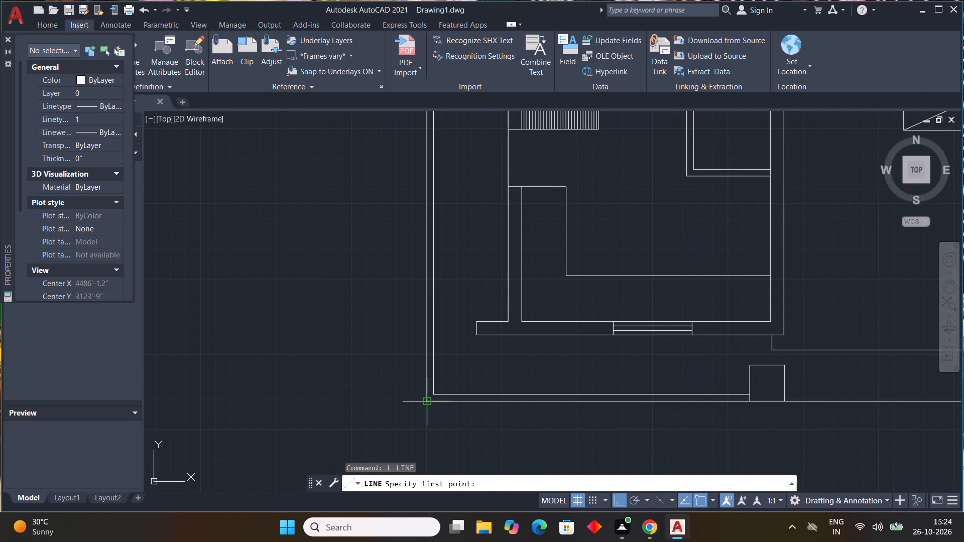
{"action": "scroll", "coordinate": [387, 401], "scroll_direction": "down", "scroll_amount": 2}
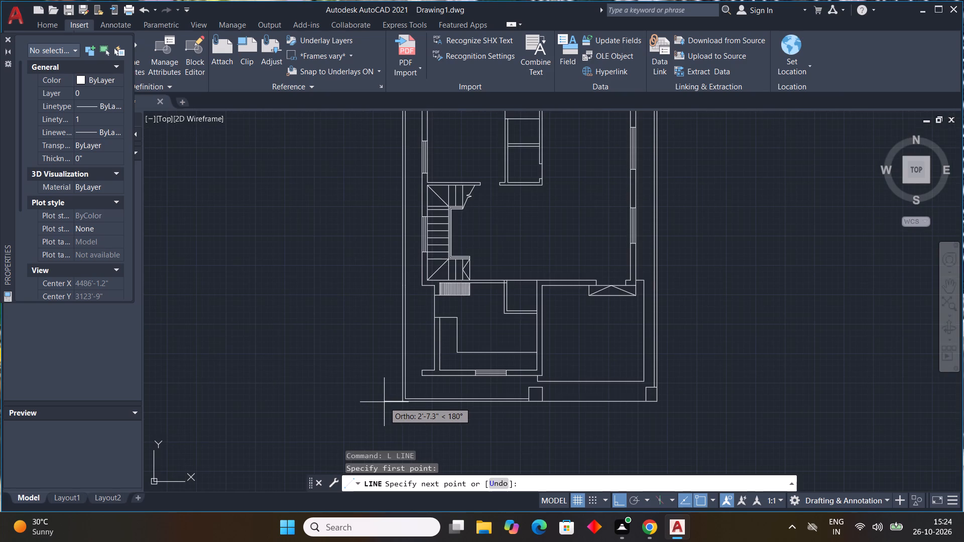
{"action": "left_click", "coordinate": [384, 402]}
{"action": "key", "text": "Escape"}
{"action": "key", "text": "space"}
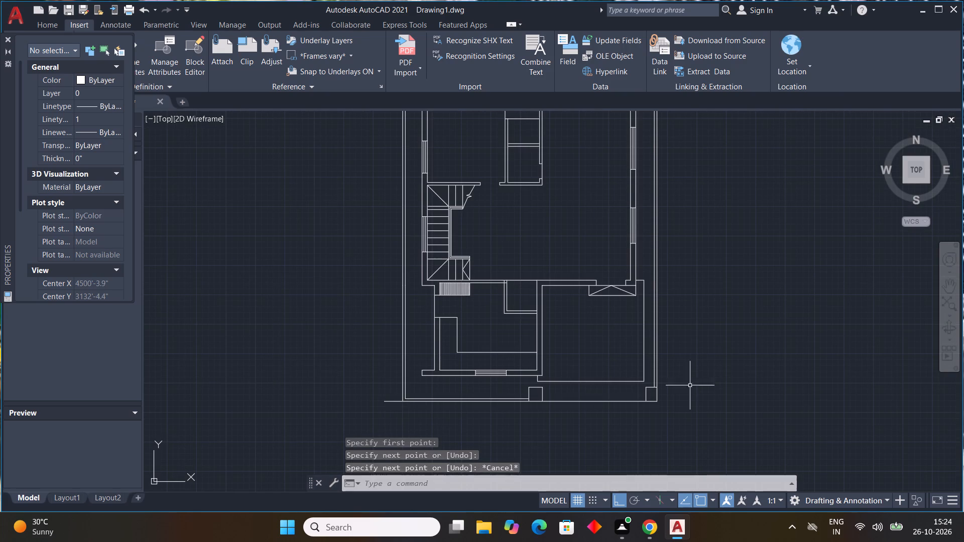
{"action": "left_click", "coordinate": [658, 400]}
{"action": "left_click", "coordinate": [680, 395]}
{"action": "key", "text": "Escape"}
Draw a horizontal line south of the compound wall, parallel to its extended front line and aligned with both its ends.
{"action": "middle_click_drag", "start_coordinate": [697, 403], "coordinate": [696, 403]}
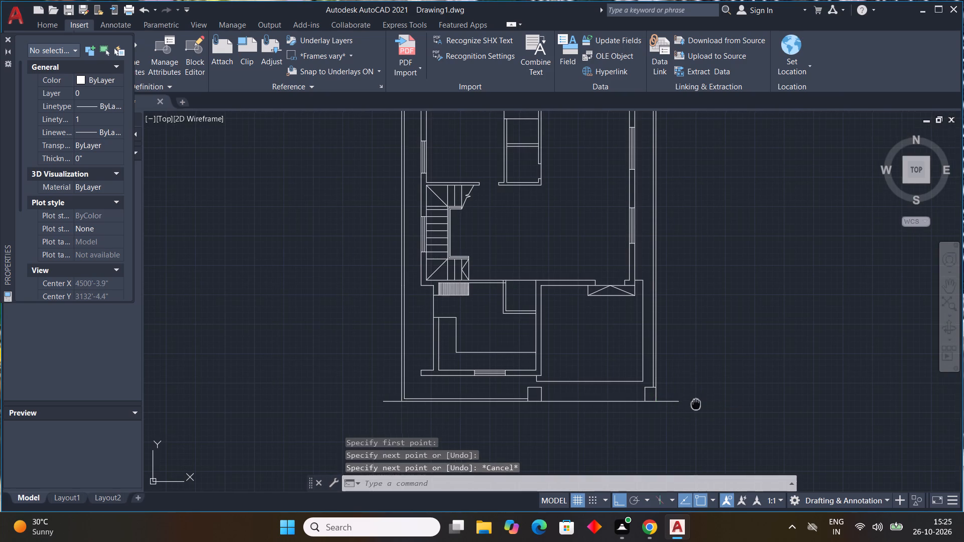
{"action": "middle_click_drag", "start_coordinate": [696, 403], "coordinate": [661, 331]}
{"action": "scroll", "coordinate": [673, 358], "scroll_direction": "down", "scroll_amount": 1}
{"action": "key", "text": "l"}
{"action": "key", "text": "space"}
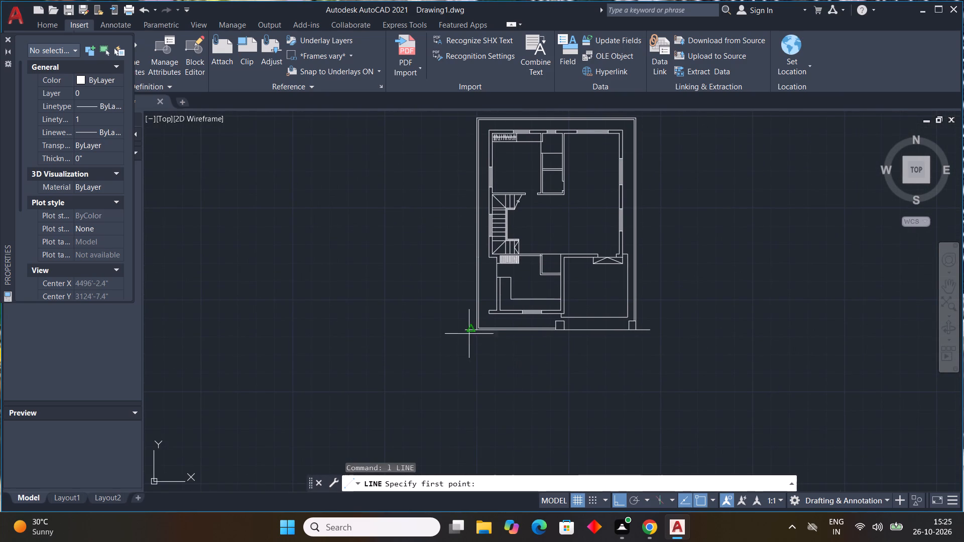
{"action": "scroll", "coordinate": [464, 333], "scroll_direction": "up", "scroll_amount": 1}
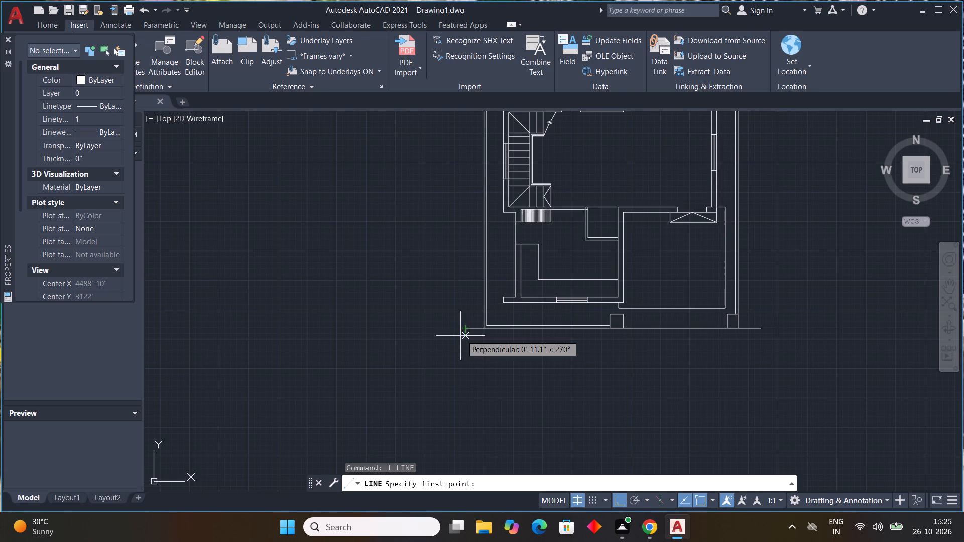
{"action": "left_click", "coordinate": [467, 365]}
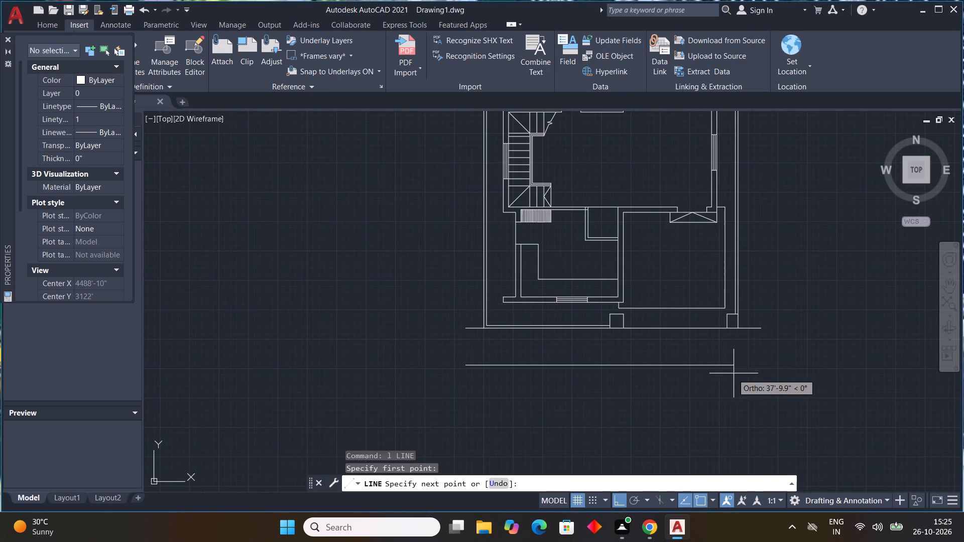
{"action": "left_click", "coordinate": [762, 366]}
{"action": "key", "text": "Escape"}
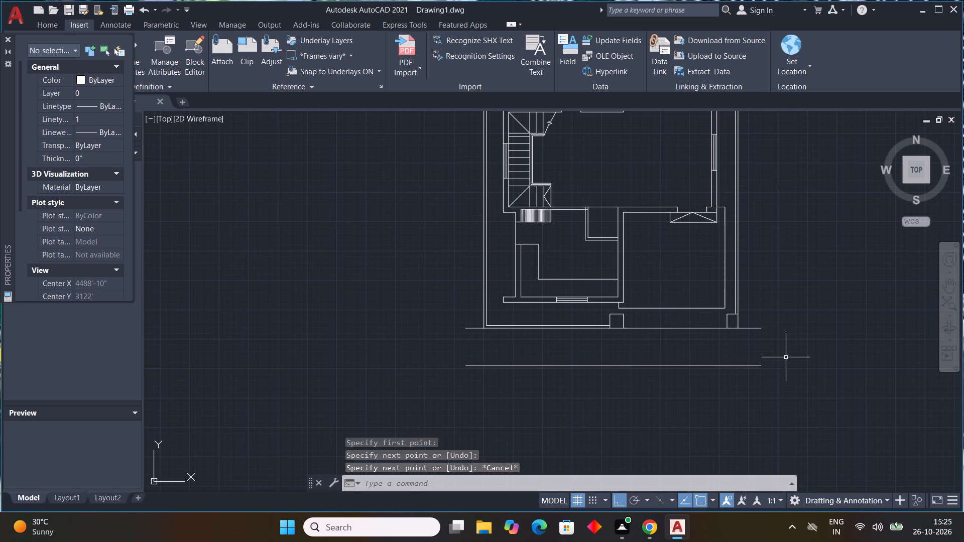
Start a line near the western ends of the two parallel lines in front of the compound wall.
{"action": "type", "text": "l"}
{"action": "key", "text": "space"}
{"action": "scroll", "coordinate": [465, 323], "scroll_direction": "up", "scroll_amount": 3}
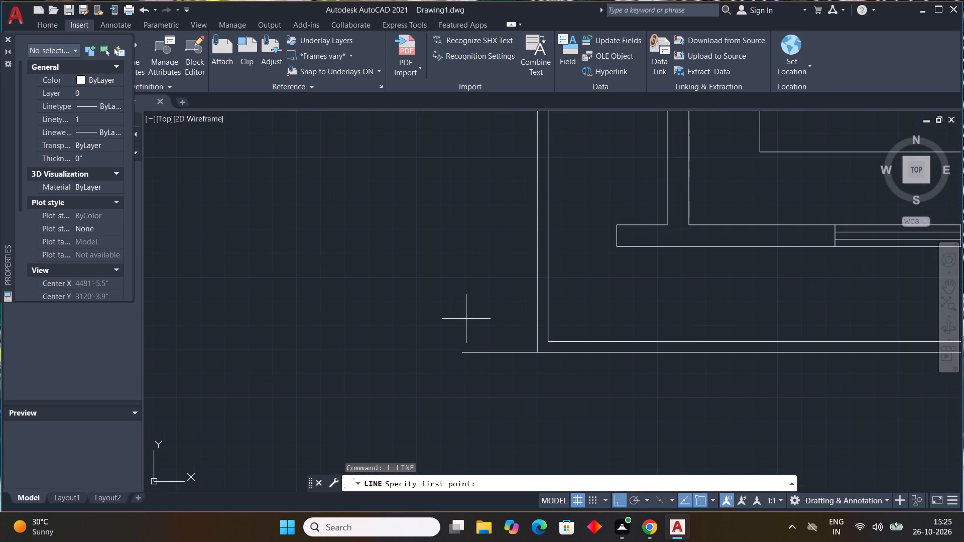
{"action": "scroll", "coordinate": [466, 319], "scroll_direction": "down", "scroll_amount": 2}
{"action": "middle_click_drag", "start_coordinate": [463, 317], "coordinate": [450, 295]}
{"action": "middle_click", "coordinate": [450, 295]}
{"action": "scroll", "coordinate": [450, 295], "scroll_direction": "up", "scroll_amount": 1}
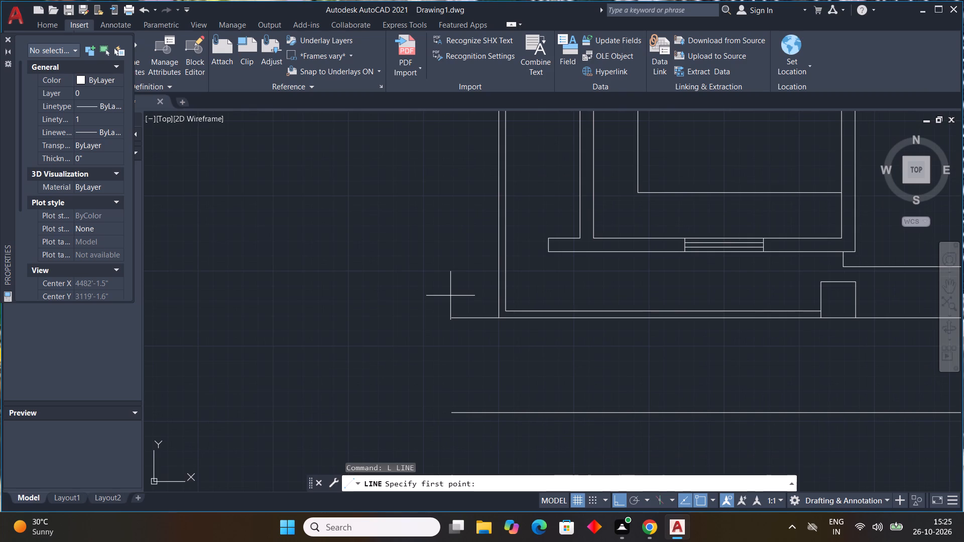
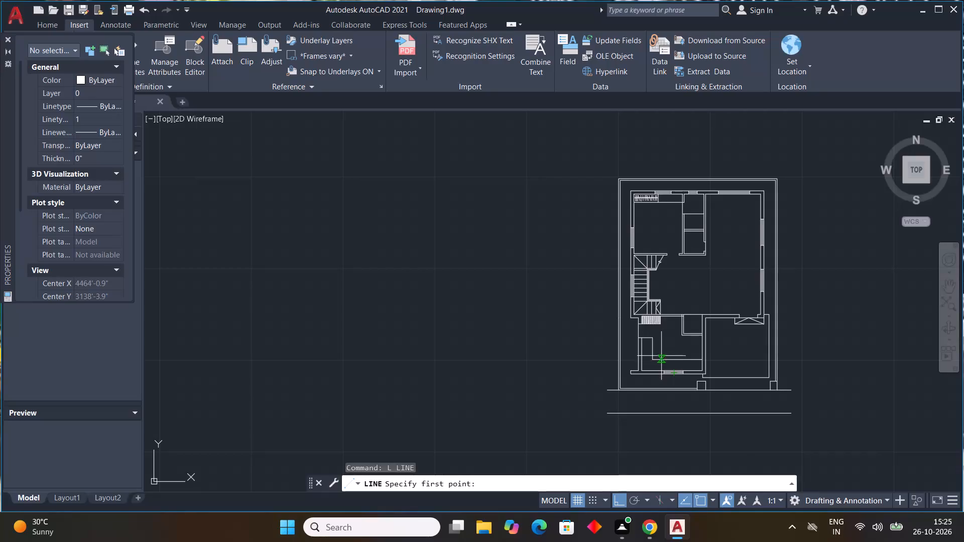
Draw a vertical zigzag break line across the western ends of the two frontage lines, starting about 1'-10" north of the upper one and ending just past the lower.
{"action": "scroll", "coordinate": [611, 393], "scroll_direction": "up", "scroll_amount": 3}
{"action": "scroll", "coordinate": [598, 372], "scroll_direction": "down", "scroll_amount": 1}
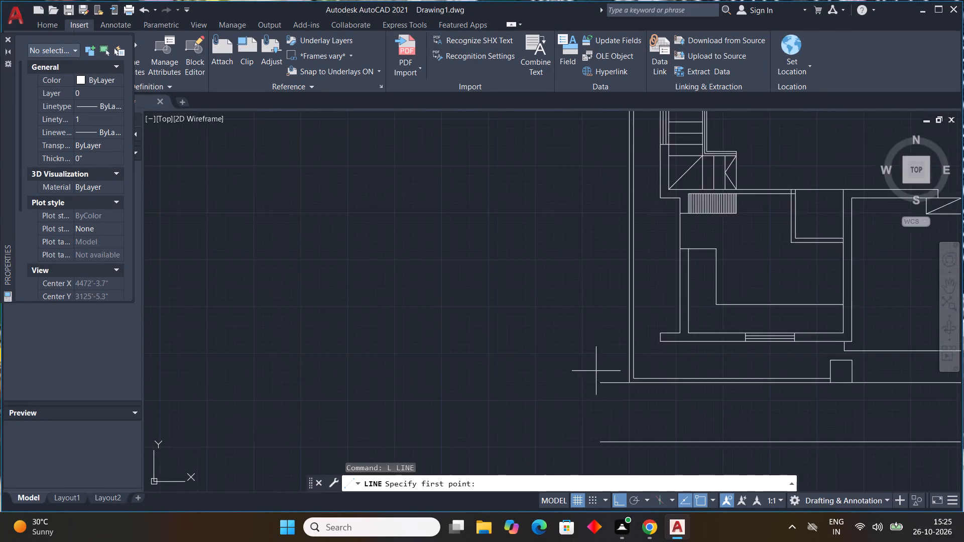
{"action": "middle_click_drag", "start_coordinate": [594, 369], "coordinate": [539, 289]}
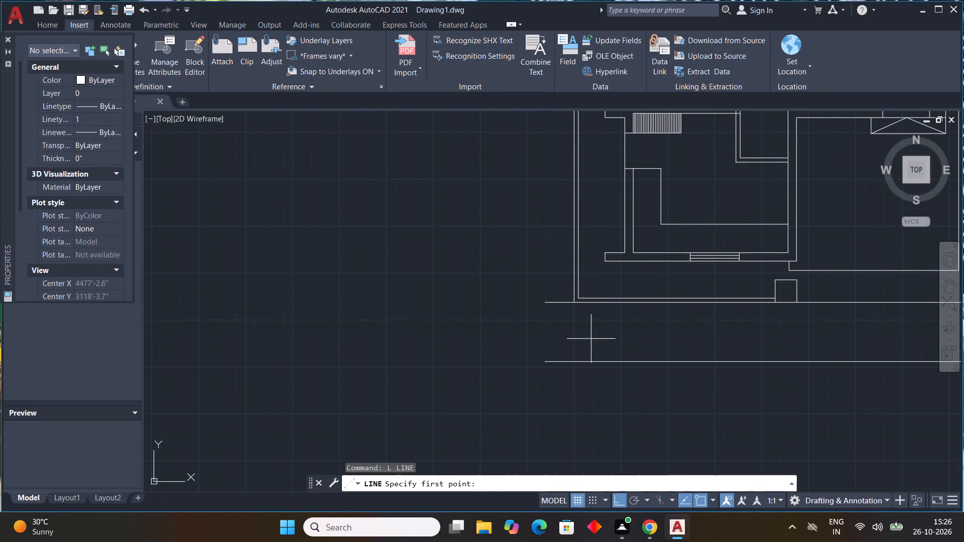
{"action": "key", "text": "l"}
{"action": "key", "text": "space"}
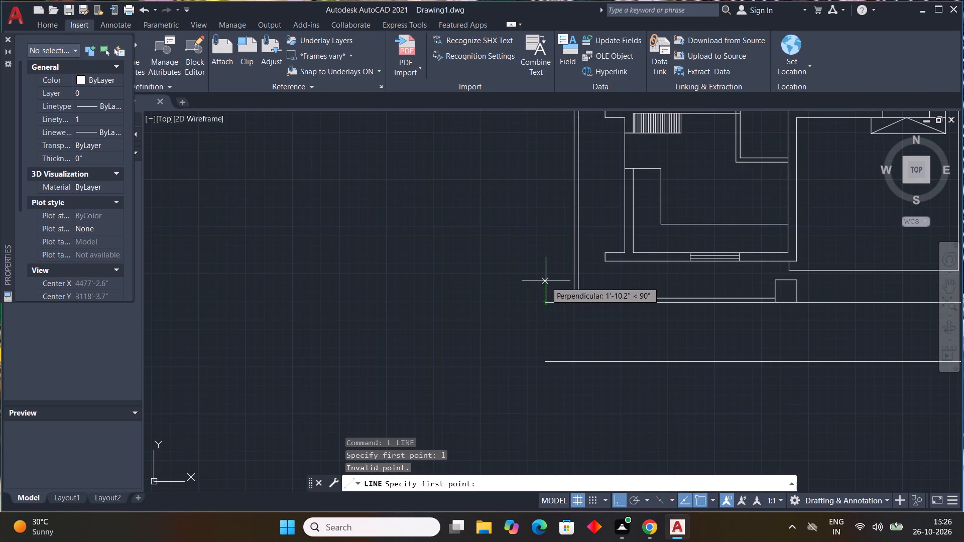
{"action": "left_click", "coordinate": [546, 281]}
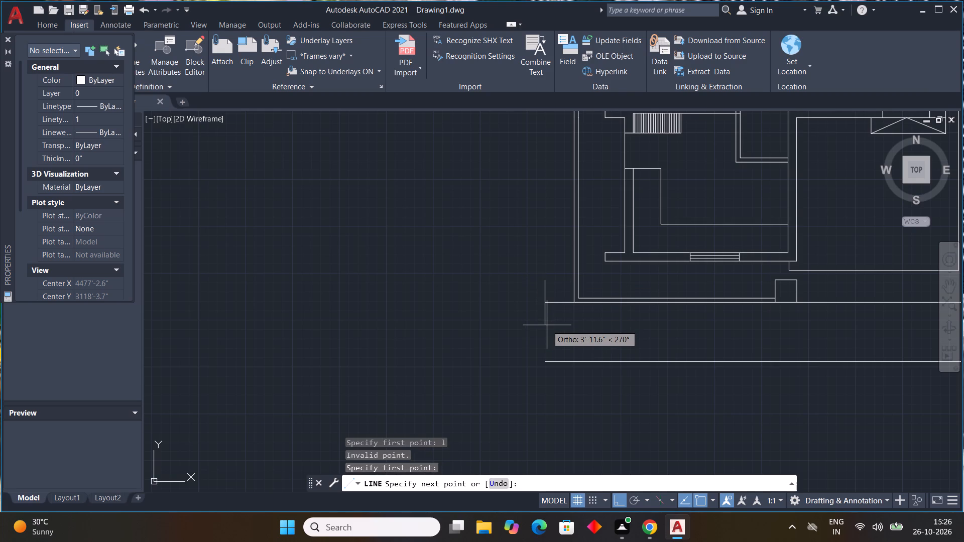
{"action": "left_click", "coordinate": [547, 322]}
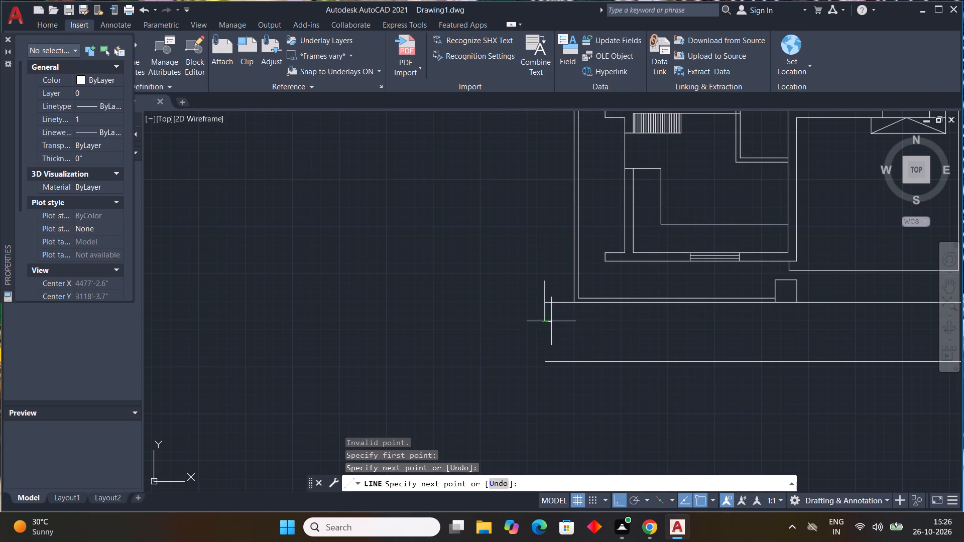
{"action": "scroll", "coordinate": [551, 321], "scroll_direction": "up", "scroll_amount": 2}
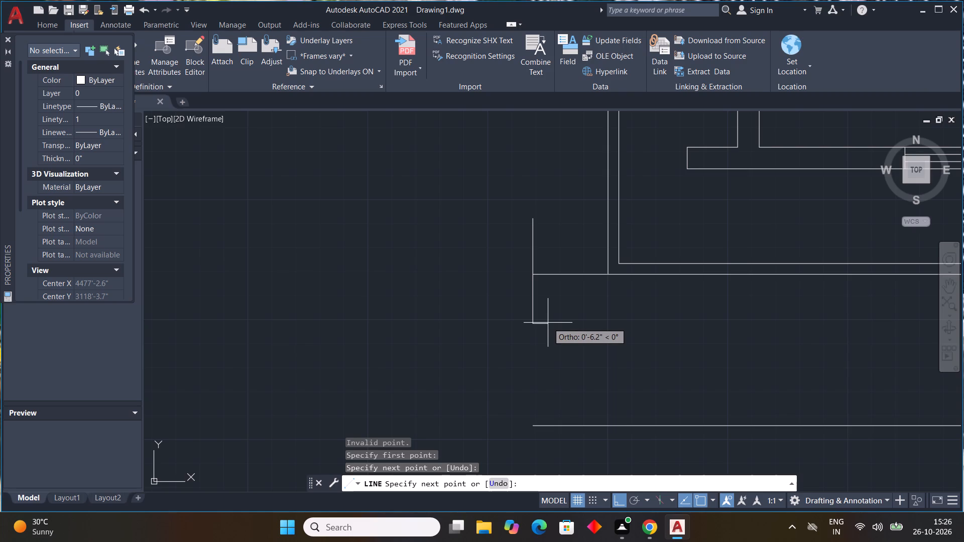
{"action": "left_click", "coordinate": [545, 323]}
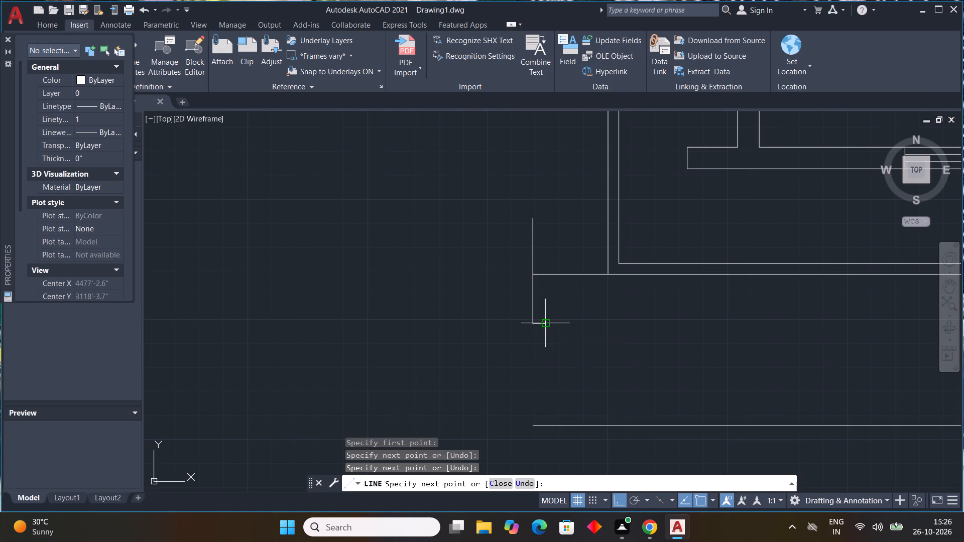
{"action": "key", "text": "F8"}
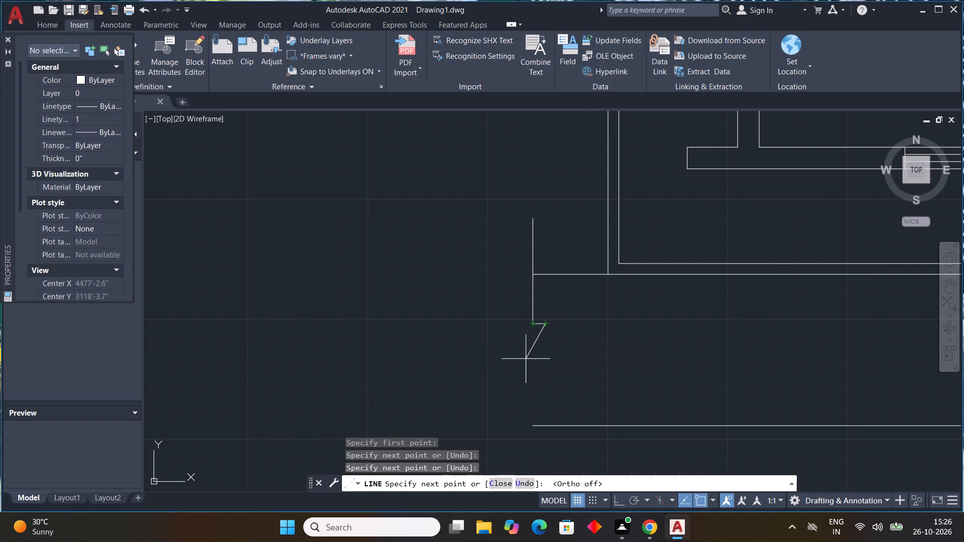
{"action": "left_click", "coordinate": [525, 354]}
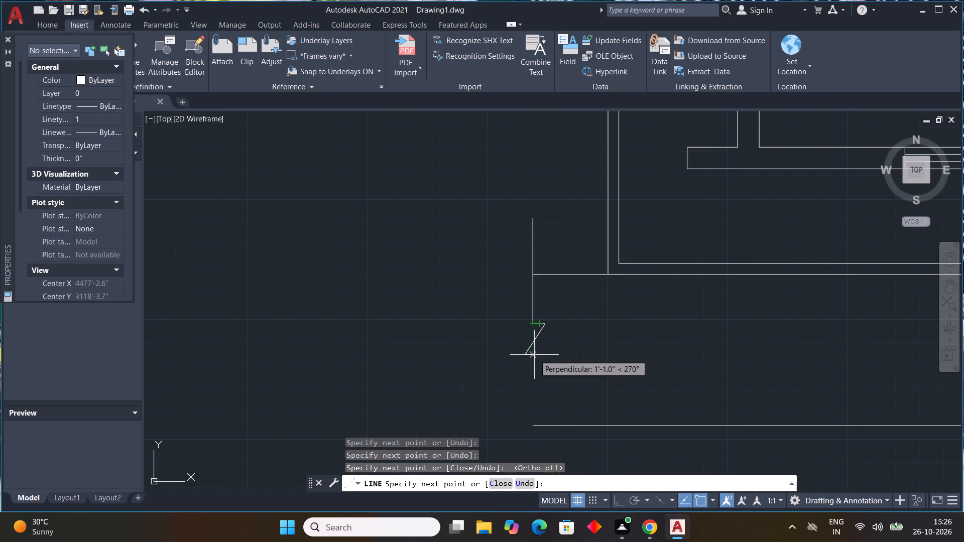
{"action": "scroll", "coordinate": [534, 355], "scroll_direction": "up", "scroll_amount": 2}
{"action": "left_click", "coordinate": [534, 355]}
{"action": "scroll", "coordinate": [530, 387], "scroll_direction": "down", "scroll_amount": 2}
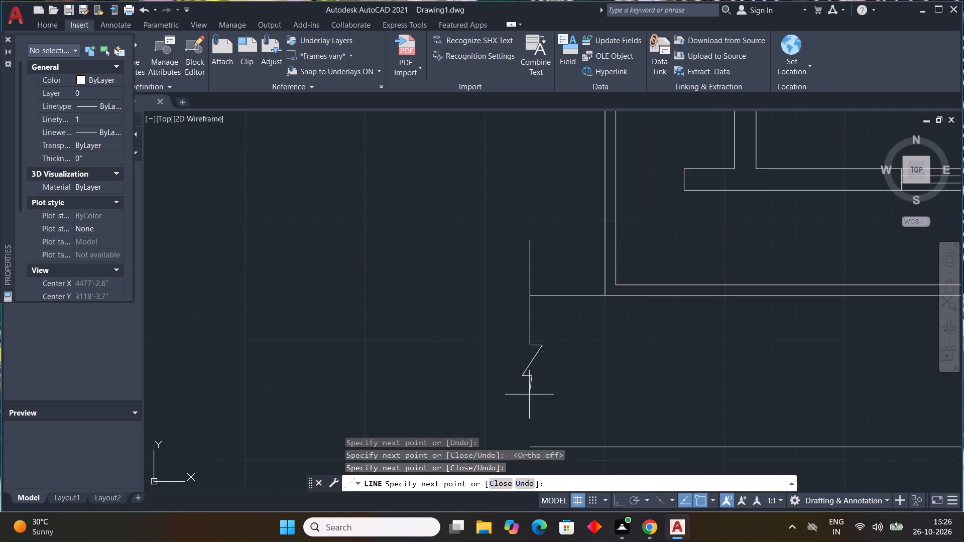
{"action": "middle_click_drag", "start_coordinate": [529, 394], "coordinate": [540, 304]}
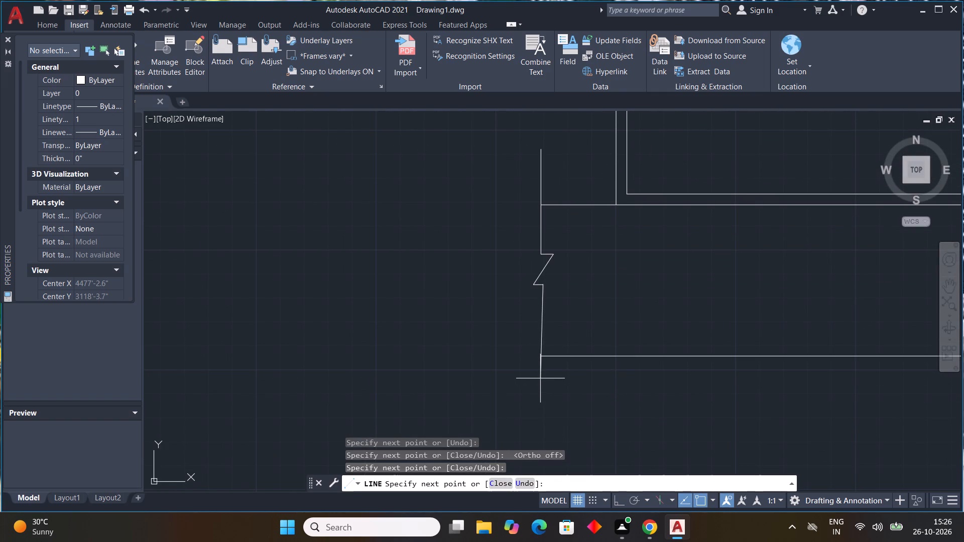
{"action": "left_click", "coordinate": [540, 378]}
{"action": "scroll", "coordinate": [616, 375], "scroll_direction": "down", "scroll_amount": 2}
{"action": "key", "text": "Escape"}
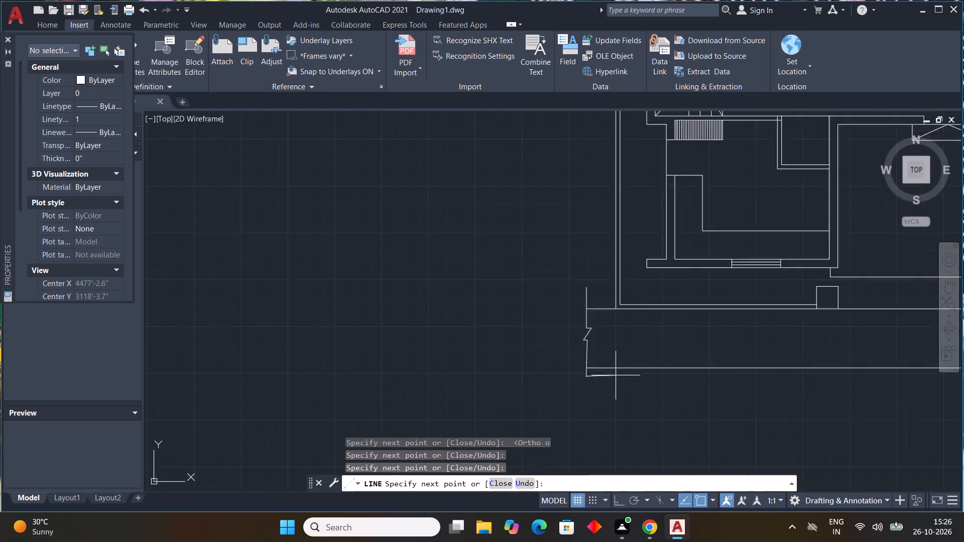
Draw a matching vertical zigzag break line across the eastern ends of the two frontage lines, starting about 1'-6.5" north of the upper one.
{"action": "scroll", "coordinate": [616, 375], "scroll_direction": "down", "scroll_amount": 2}
{"action": "middle_click_drag", "start_coordinate": [693, 397], "coordinate": [498, 368]}
{"action": "middle_click_drag", "start_coordinate": [488, 366], "coordinate": [483, 364]}
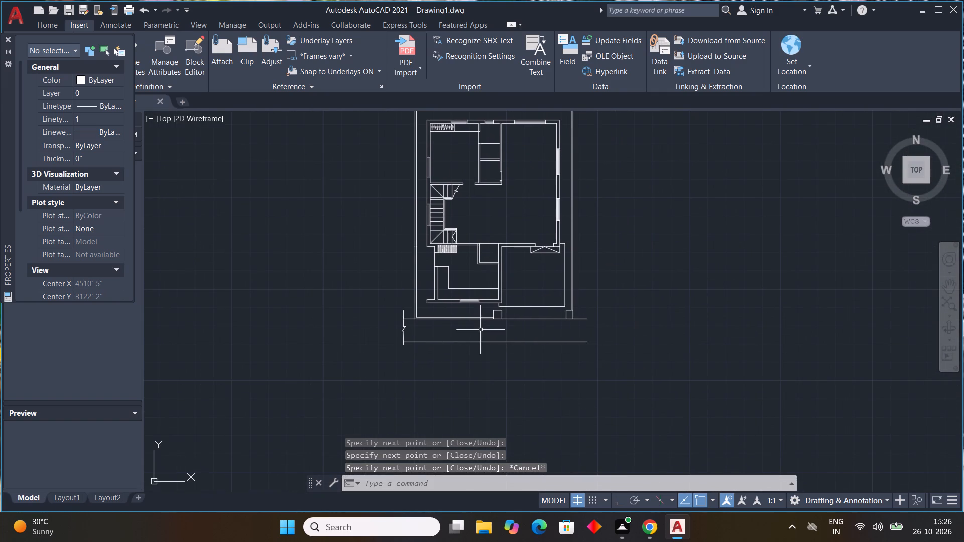
{"action": "scroll", "coordinate": [478, 336], "scroll_direction": "up", "scroll_amount": 2}
{"action": "middle_click_drag", "start_coordinate": [461, 344], "coordinate": [451, 333]}
{"action": "key", "text": "l"}
{"action": "key", "text": "space"}
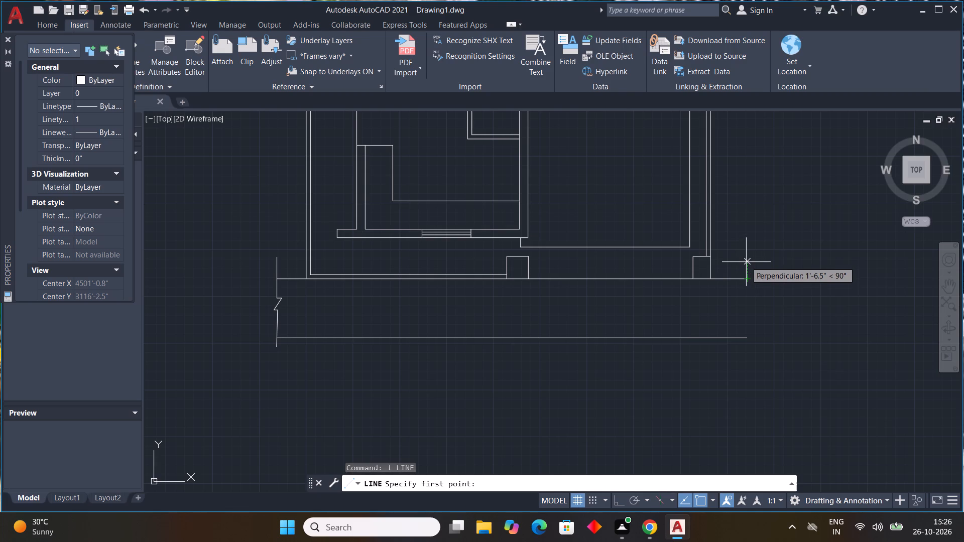
{"action": "left_click", "coordinate": [746, 262]}
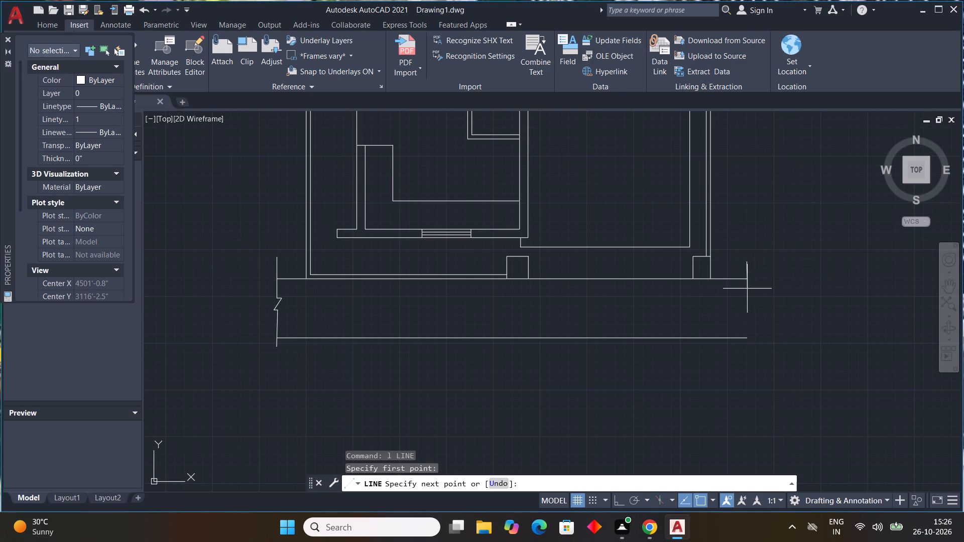
{"action": "scroll", "coordinate": [748, 299], "scroll_direction": "up", "scroll_amount": 2}
{"action": "scroll", "coordinate": [752, 297], "scroll_direction": "down", "scroll_amount": 3}
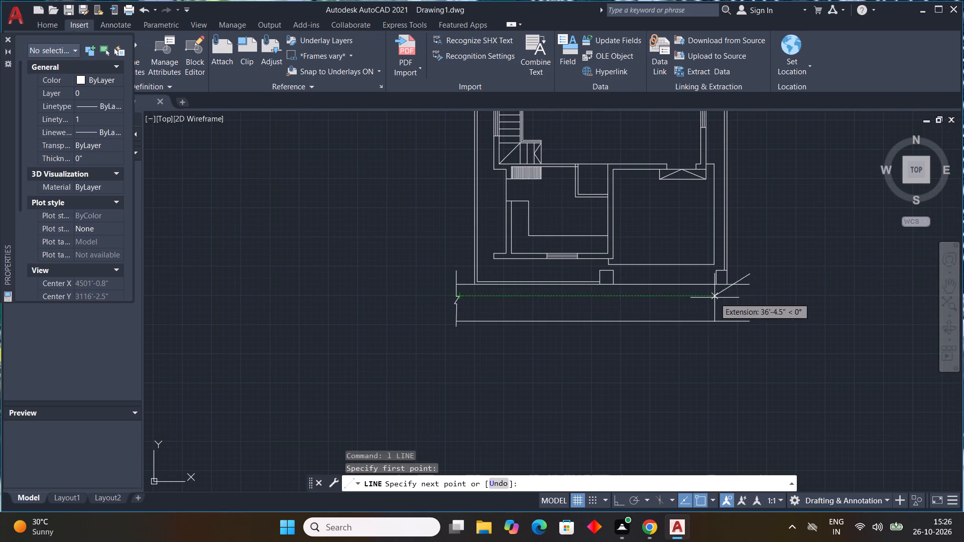
{"action": "key", "text": "F8"}
{"action": "left_click", "coordinate": [744, 301]}
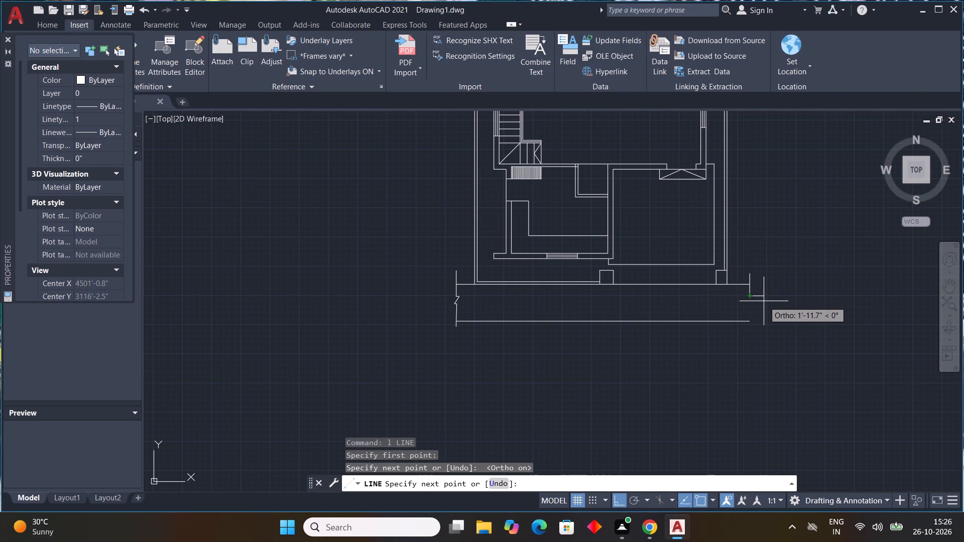
{"action": "scroll", "coordinate": [745, 305], "scroll_direction": "up", "scroll_amount": 3}
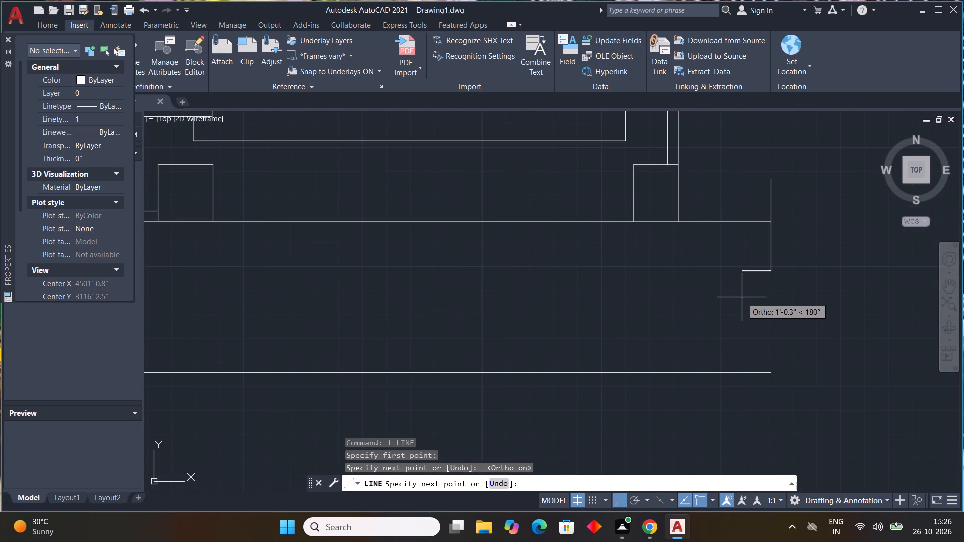
{"action": "left_click", "coordinate": [758, 276]}
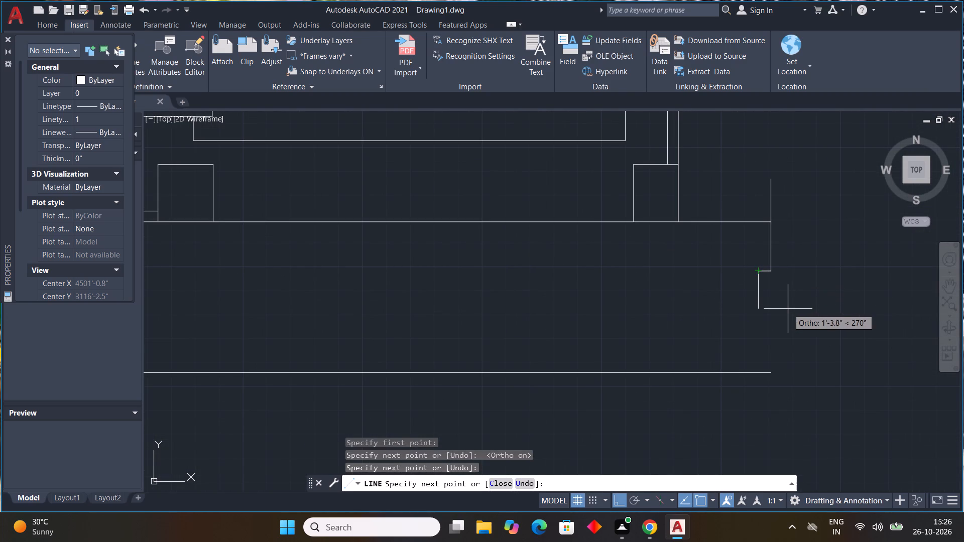
{"action": "key", "text": "F8"}
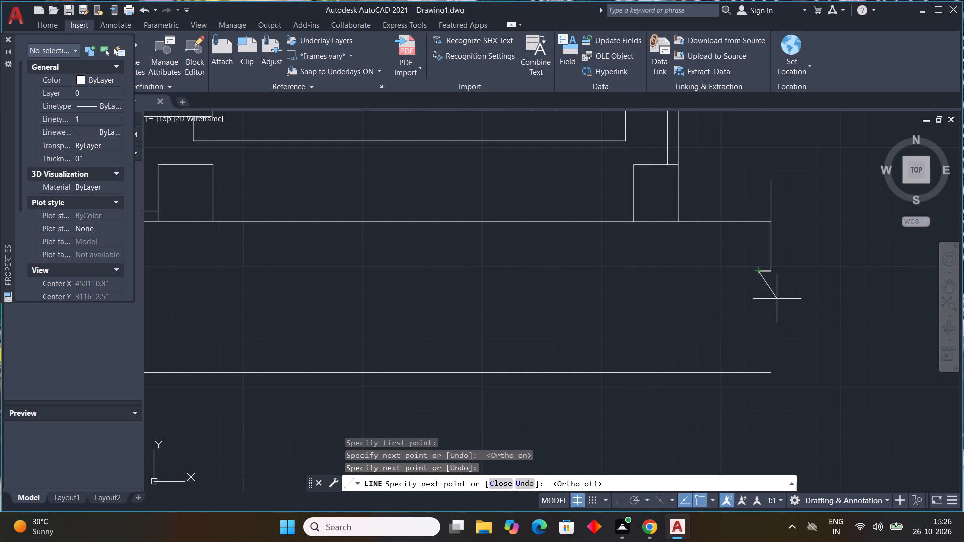
{"action": "left_click", "coordinate": [783, 302]}
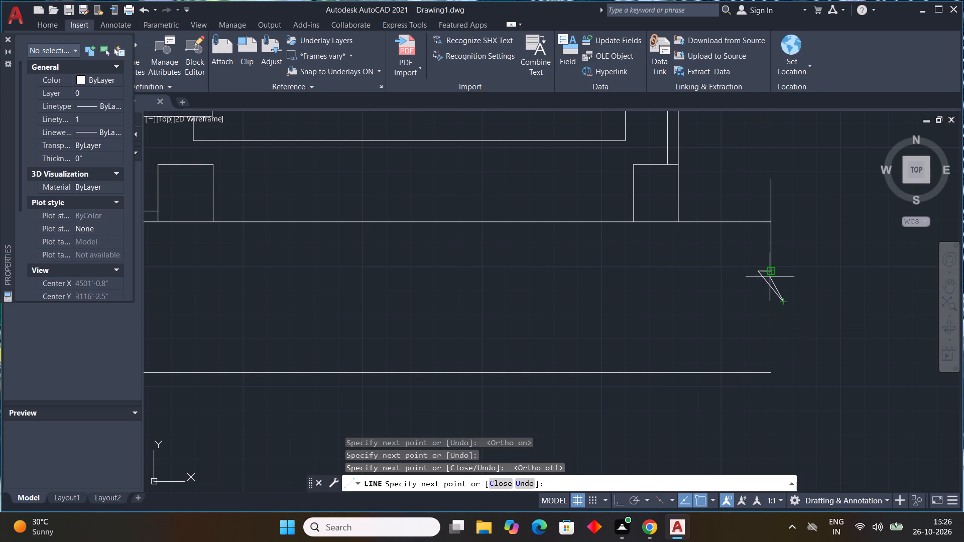
{"action": "left_click", "coordinate": [772, 302]}
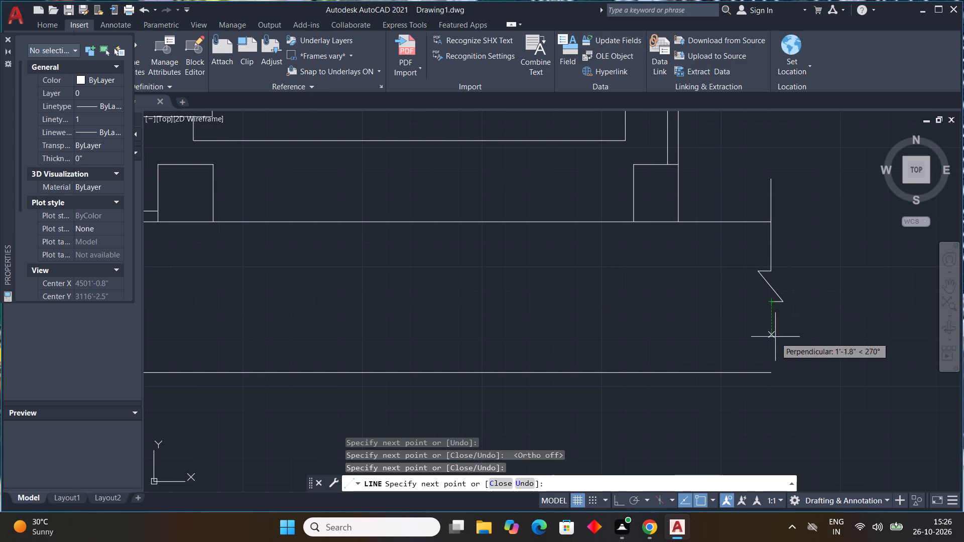
{"action": "left_click_drag", "start_coordinate": [776, 397], "coordinate": [779, 409]}
{"action": "key", "text": "Escape"}
{"action": "scroll", "coordinate": [797, 386], "scroll_direction": "down", "scroll_amount": 5}
{"action": "middle_click_drag", "start_coordinate": [831, 379], "coordinate": [787, 360]}
{"action": "middle_click", "coordinate": [787, 360]}
{"action": "key", "text": "Escape"}
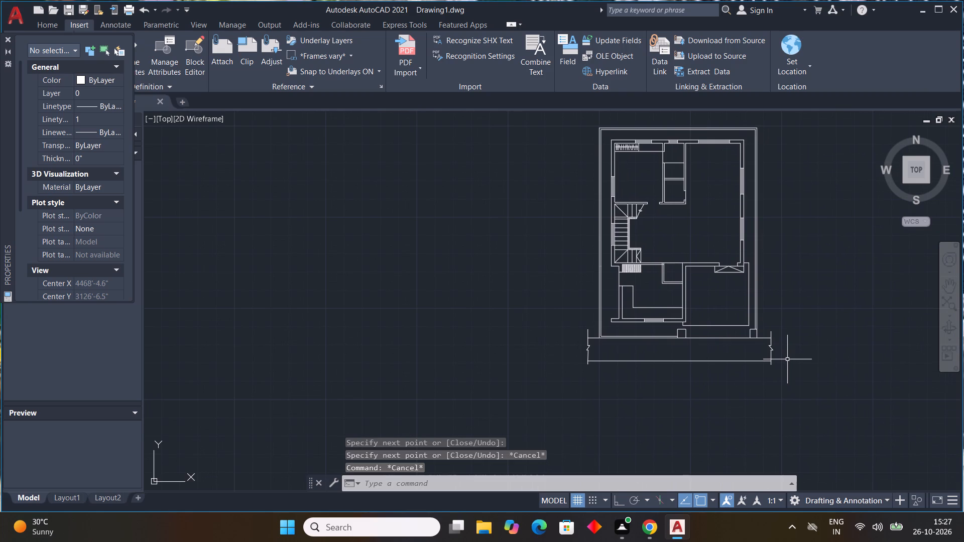
{"action": "key", "text": "Escape"}
{"action": "key", "text": "Escape"}
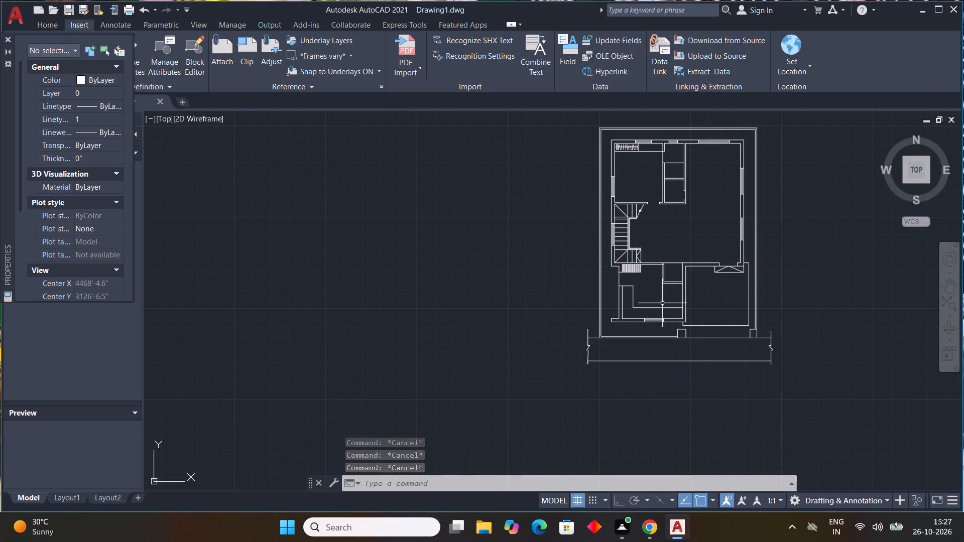
Insert the Bed - Queen block from the DesignCenter Home - Space Planner blocks in the empty space east of the plan.
{"action": "middle_click_drag", "start_coordinate": [662, 303], "coordinate": [592, 304]}
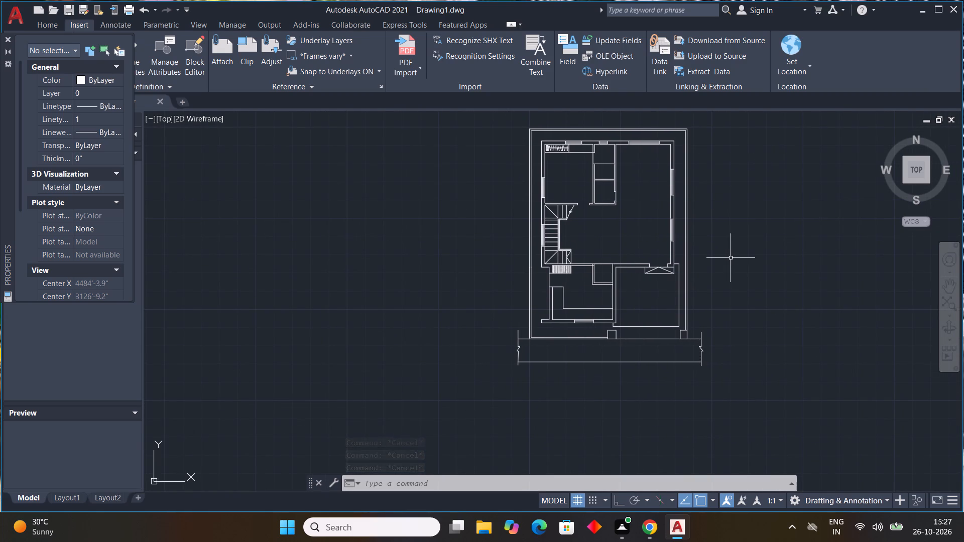
{"action": "scroll", "coordinate": [572, 139], "scroll_direction": "up", "scroll_amount": 3}
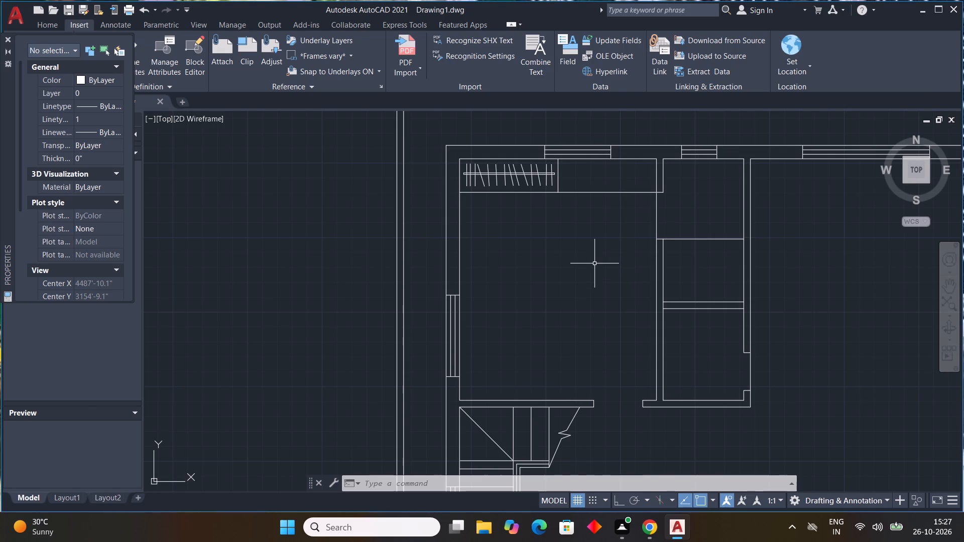
{"action": "key", "text": "ctrl+2"}
{"action": "double_click", "coordinate": [346, 183]}
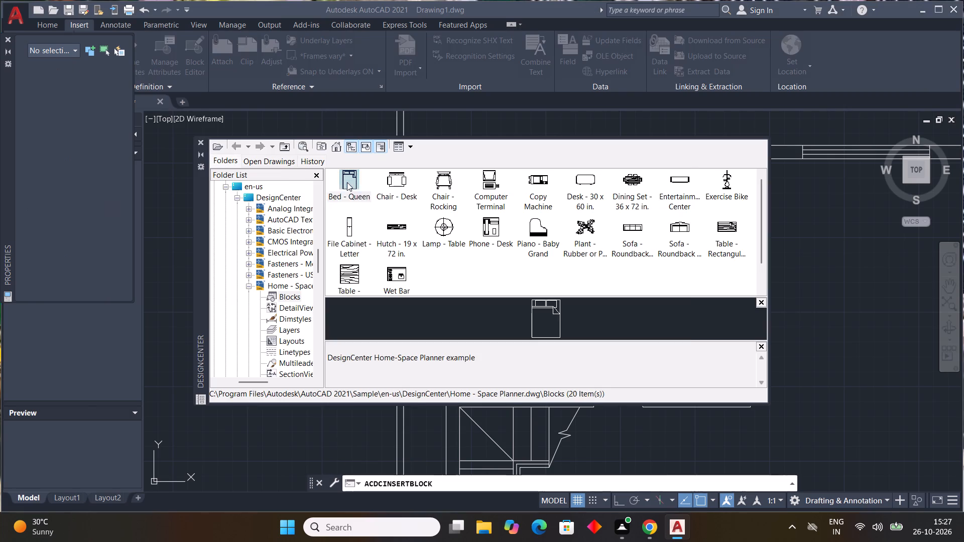
{"action": "left_click", "coordinate": [561, 341]}
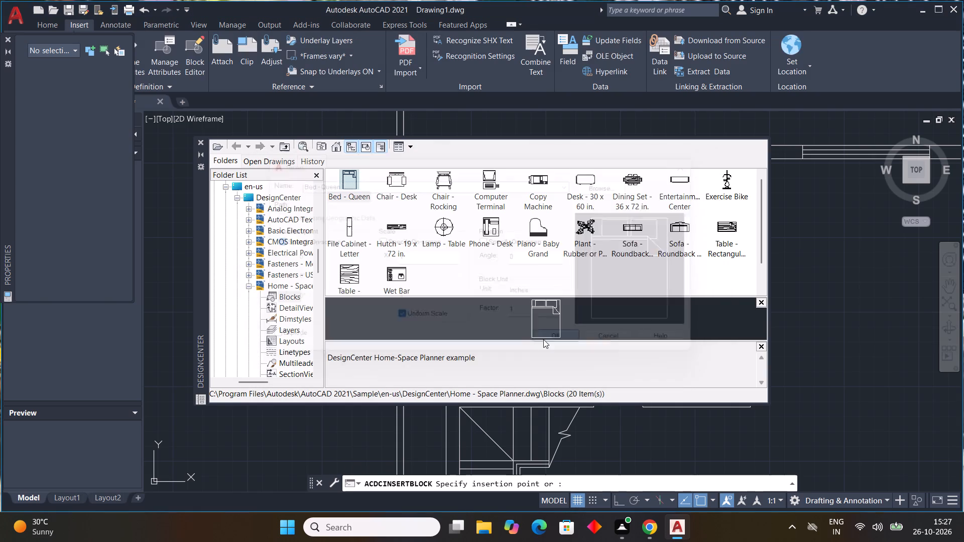
{"action": "double_click", "coordinate": [349, 177]}
{"action": "double_click", "coordinate": [349, 177]}
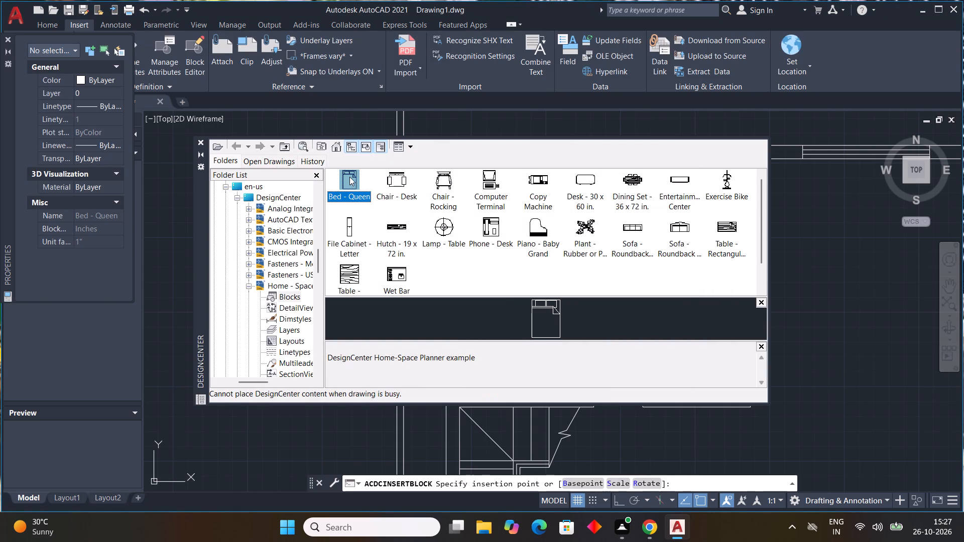
{"action": "double_click", "coordinate": [356, 182]}
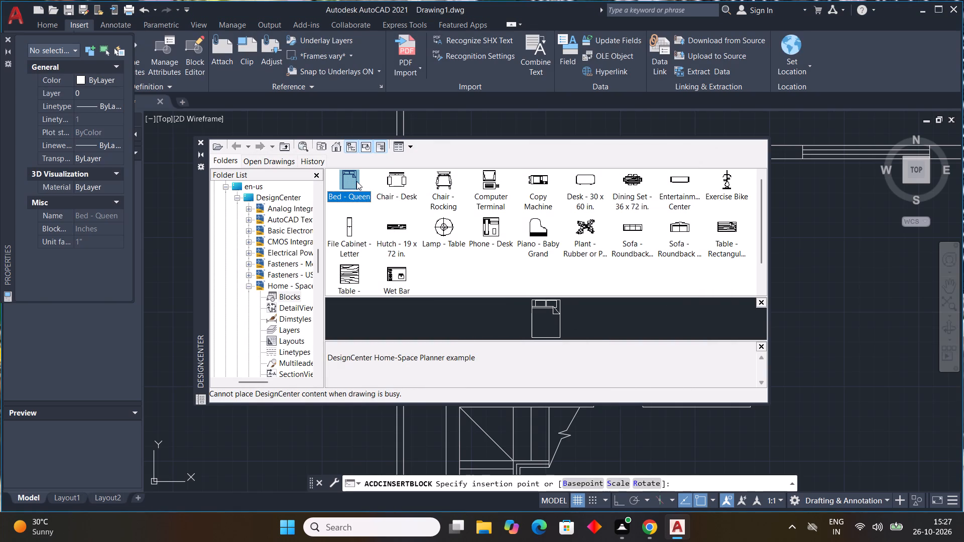
{"action": "double_click", "coordinate": [346, 180]}
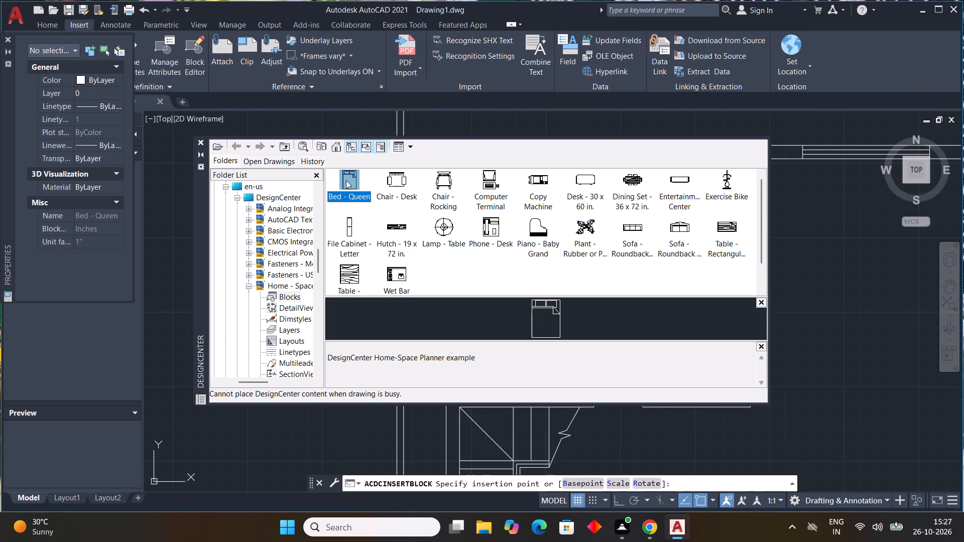
{"action": "key", "text": "Escape"}
{"action": "key", "text": "Escape"}
{"action": "key", "text": "Escape"}
{"action": "key", "text": "Escape"}
{"action": "key", "text": "Escape"}
{"action": "scroll", "coordinate": [203, 144], "scroll_direction": "down", "scroll_amount": 1}
{"action": "left_click", "coordinate": [199, 142]}
{"action": "scroll", "coordinate": [212, 158], "scroll_direction": "down", "scroll_amount": 3}
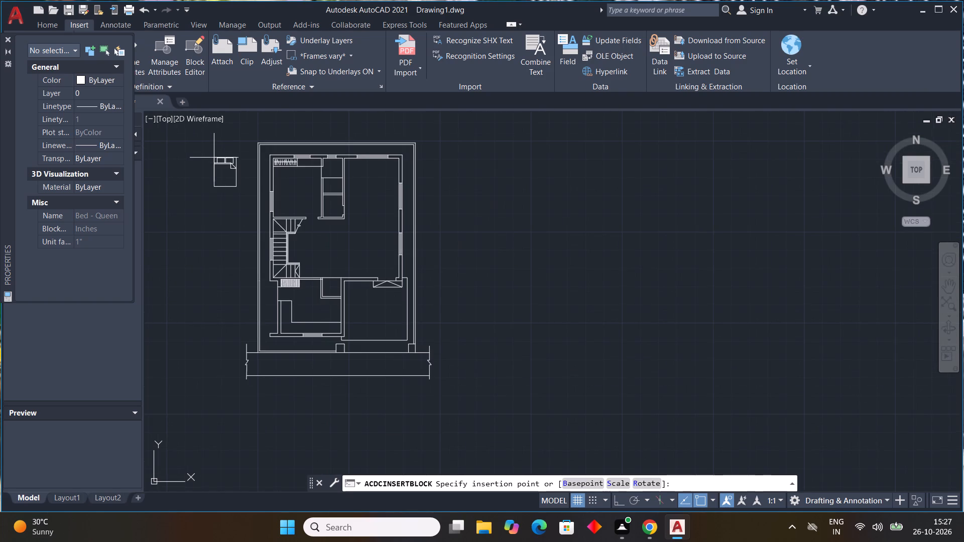
{"action": "middle_click_drag", "start_coordinate": [214, 158], "coordinate": [266, 172]}
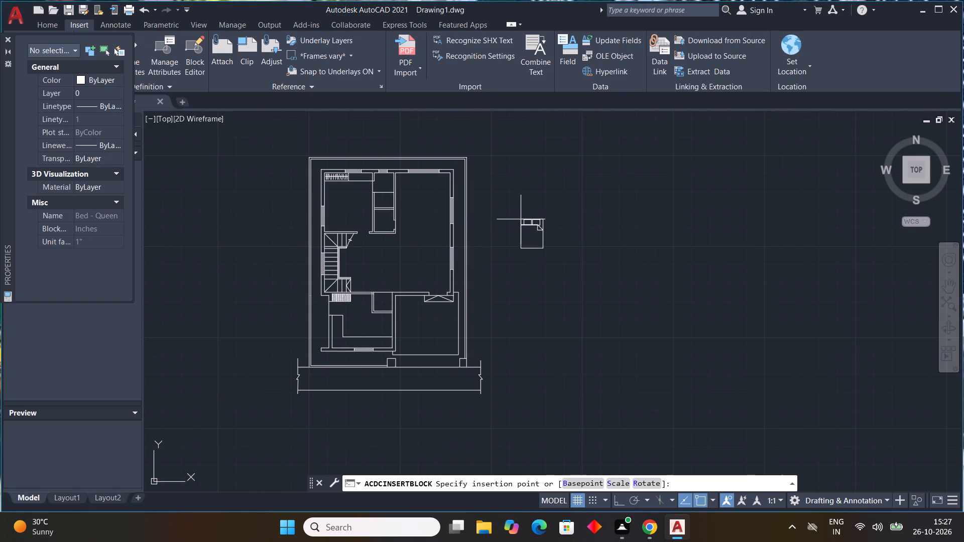
{"action": "left_click", "coordinate": [551, 216]}
{"action": "key", "text": "Escape"}
{"action": "key", "text": "Escape"}
{"action": "key", "text": "Escape"}
{"action": "key", "text": "Escape"}
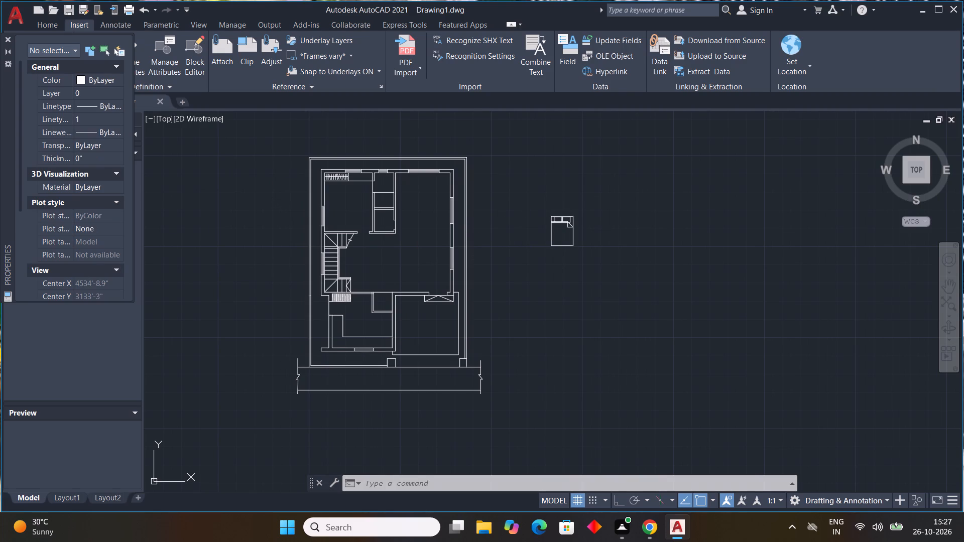
Insert the Dining Set - 36 x 72 in. block from the Home - Space Planner blocks far east of the plan.
{"action": "key", "text": "ctrl+2"}
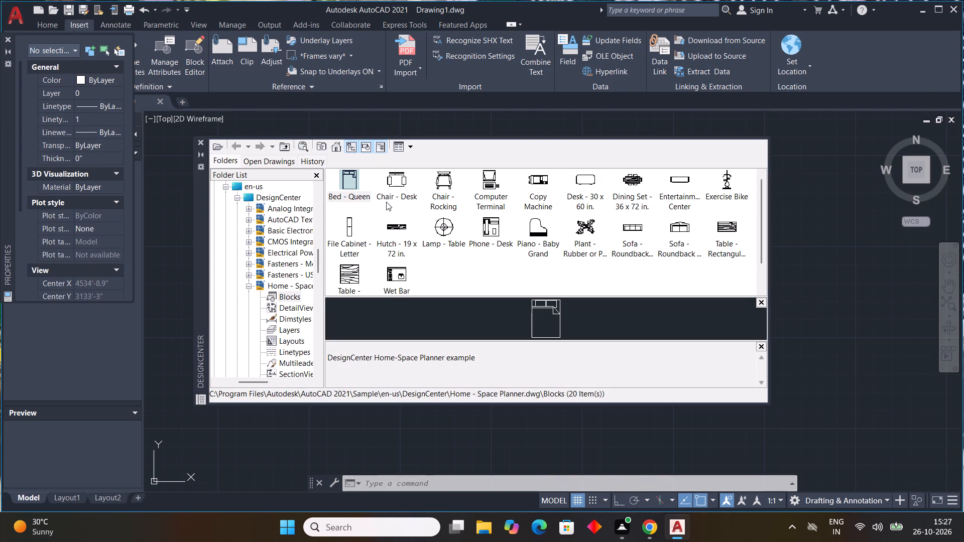
{"action": "triple_click", "coordinate": [632, 181]}
{"action": "left_click", "coordinate": [555, 339]}
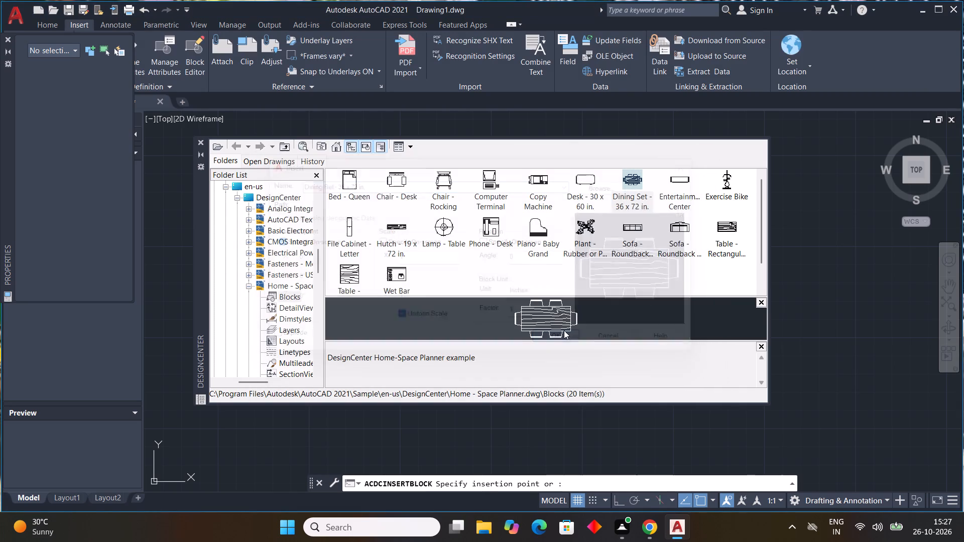
{"action": "scroll", "coordinate": [564, 330], "scroll_direction": "down", "scroll_amount": 4}
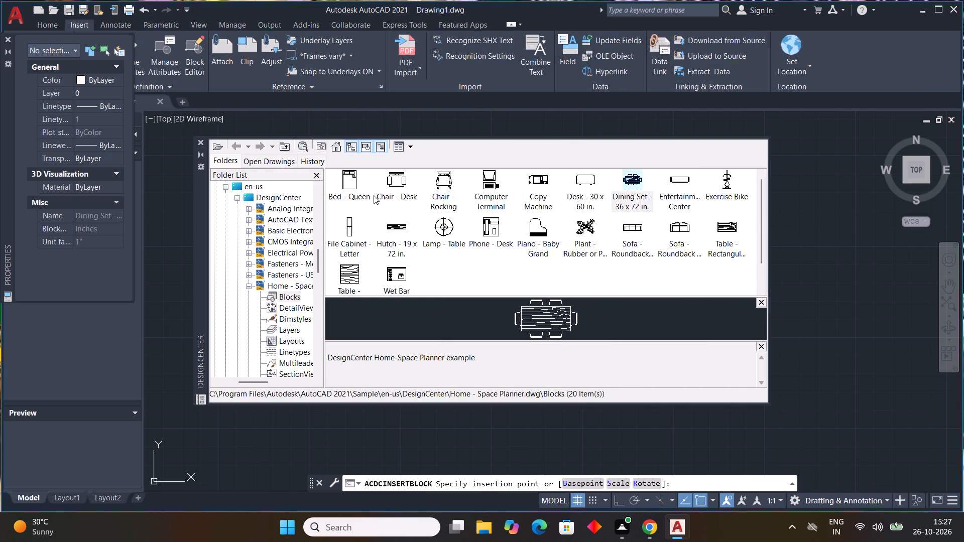
{"action": "left_click", "coordinate": [807, 311]}
{"action": "scroll", "coordinate": [807, 312], "scroll_direction": "down", "scroll_amount": 3}
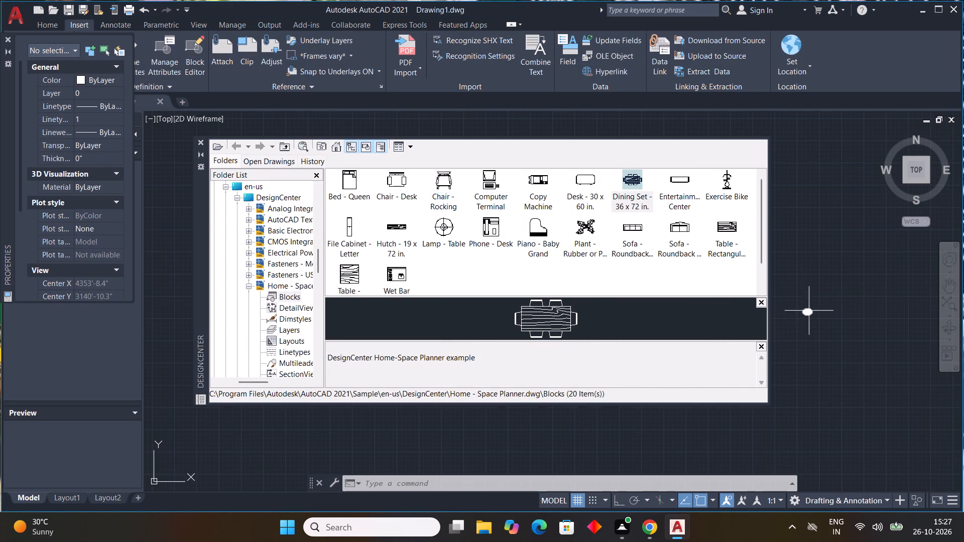
Move the dining set block closer to the plan, placing it just south of the queen bed.
{"action": "left_click", "coordinate": [202, 140]}
{"action": "scroll", "coordinate": [448, 217], "scroll_direction": "down", "scroll_amount": 2}
{"action": "middle_click_drag", "start_coordinate": [471, 228], "coordinate": [528, 224]}
{"action": "scroll", "coordinate": [587, 244], "scroll_direction": "up", "scroll_amount": 4}
{"action": "middle_click_drag", "start_coordinate": [631, 248], "coordinate": [616, 248]}
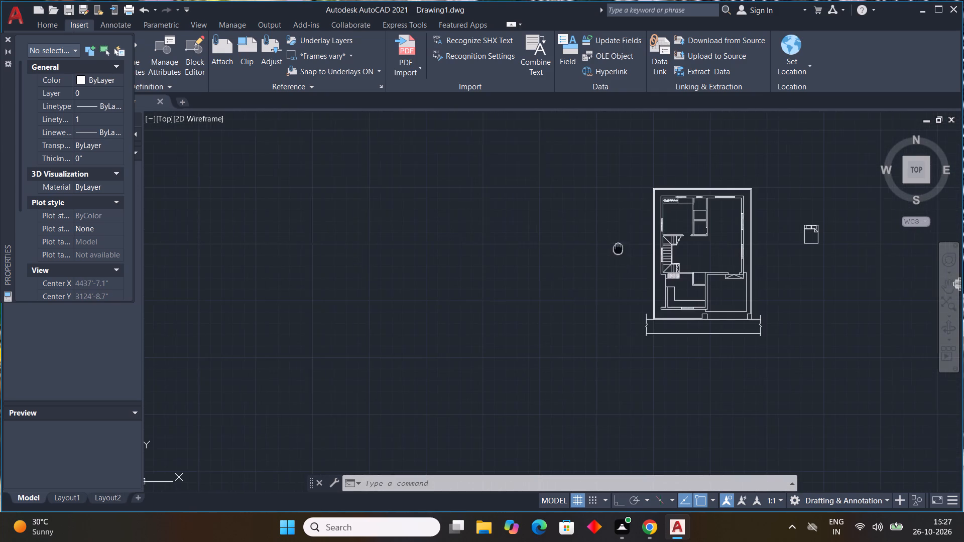
{"action": "middle_click_drag", "start_coordinate": [616, 248], "coordinate": [498, 266]}
{"action": "scroll", "coordinate": [717, 293], "scroll_direction": "up", "scroll_amount": 2}
{"action": "middle_click", "coordinate": [719, 293]}
{"action": "scroll", "coordinate": [719, 293], "scroll_direction": "down", "scroll_amount": 2}
{"action": "left_click", "coordinate": [845, 303]}
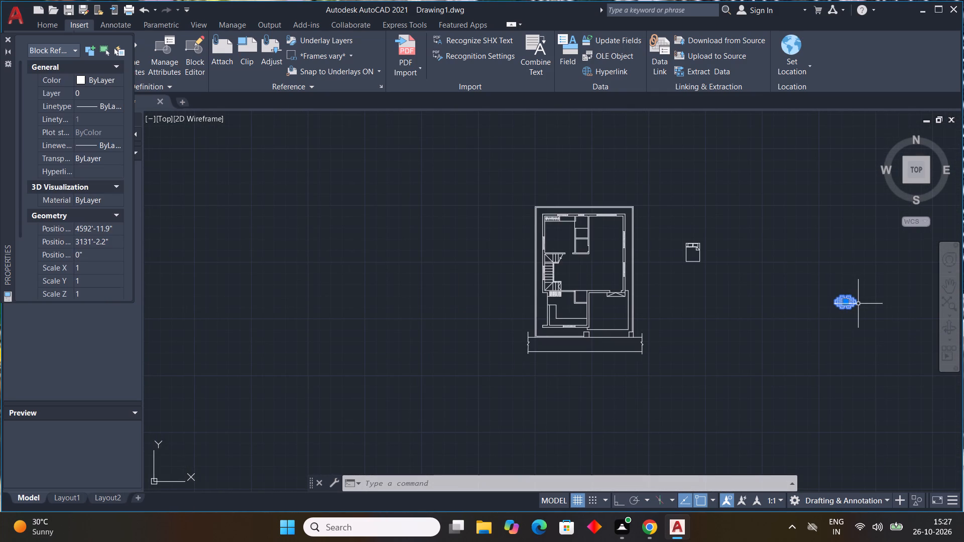
{"action": "type", "text": "m"}
{"action": "key", "text": "space"}
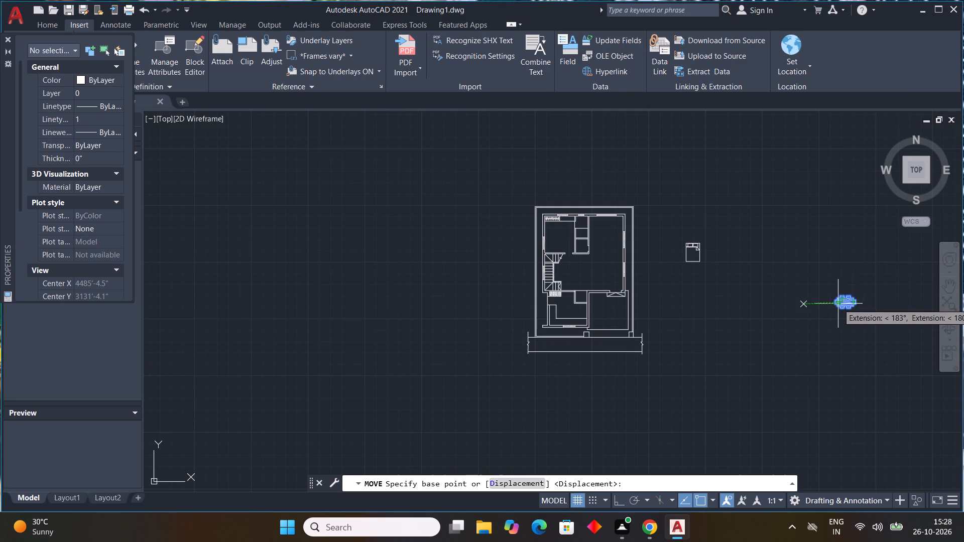
{"action": "left_click", "coordinate": [848, 302]}
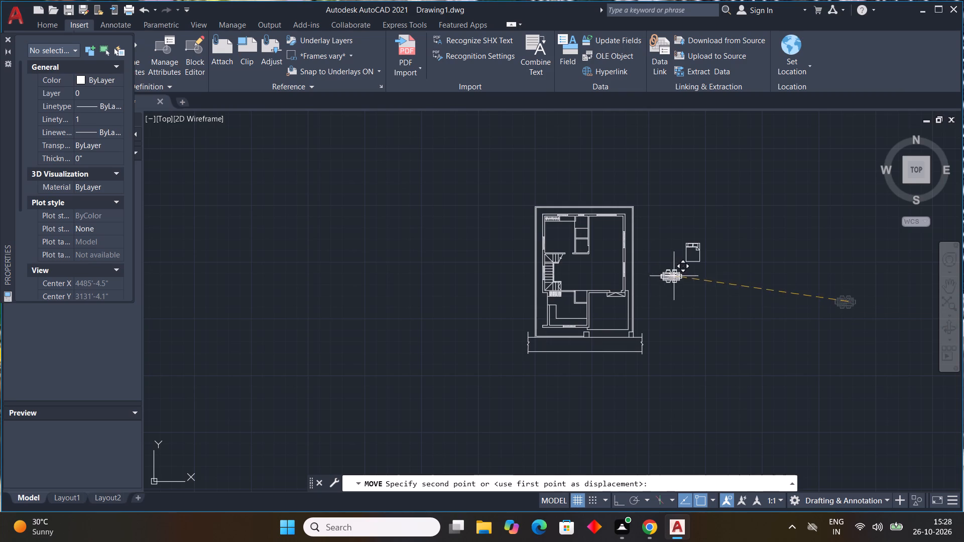
{"action": "left_click", "coordinate": [688, 293]}
{"action": "key", "text": "Escape"}
{"action": "key", "text": "Escape"}
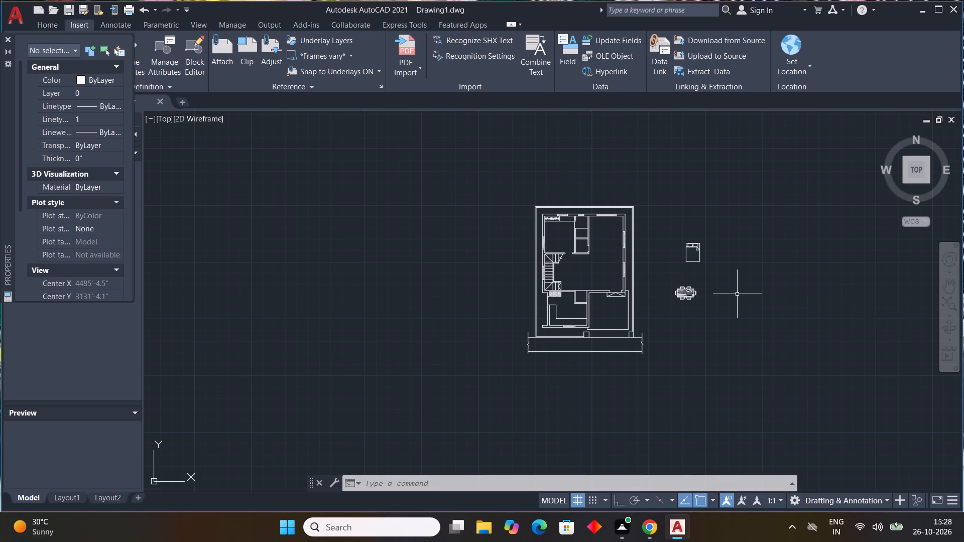
{"action": "key", "text": "Escape"}
{"action": "key", "text": "Escape"}
Insert the three-seat roundback sofa block from the Home - Space Planner blocks east of the dining set.
{"action": "key", "text": "ctrl+2"}
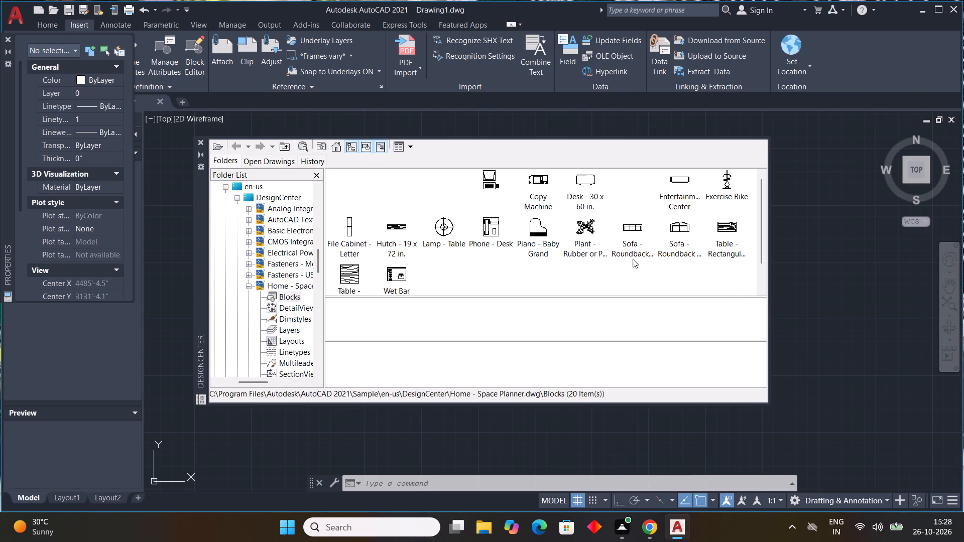
{"action": "double_click", "coordinate": [629, 227]}
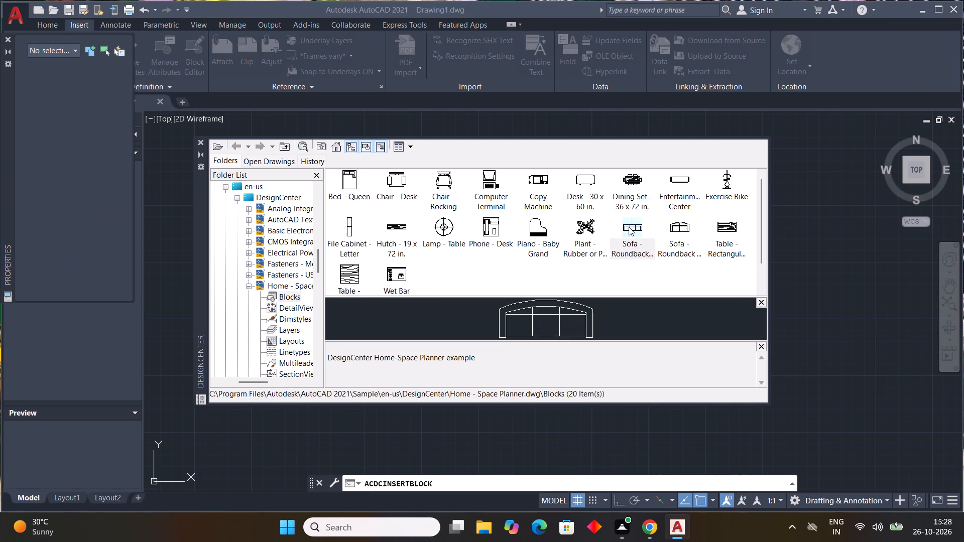
{"action": "left_click", "coordinate": [559, 338]}
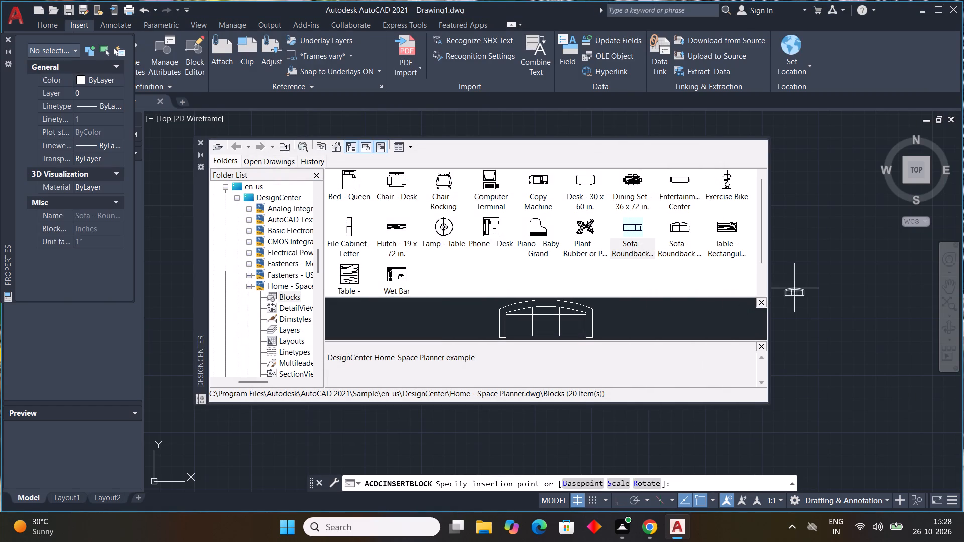
{"action": "left_click", "coordinate": [801, 286]}
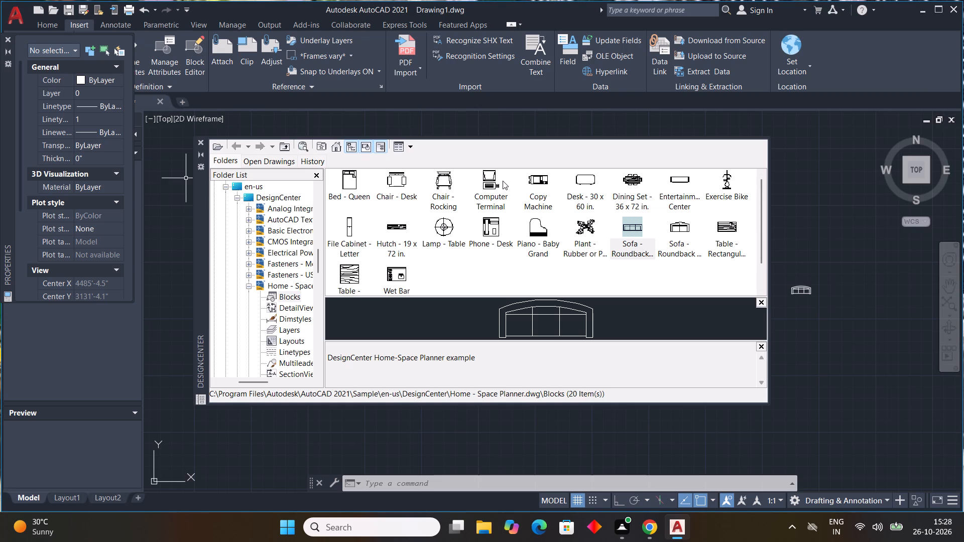
Insert the Desk - 30 x 60 in. block north of the roundback sofa.
{"action": "double_click", "coordinate": [591, 182]}
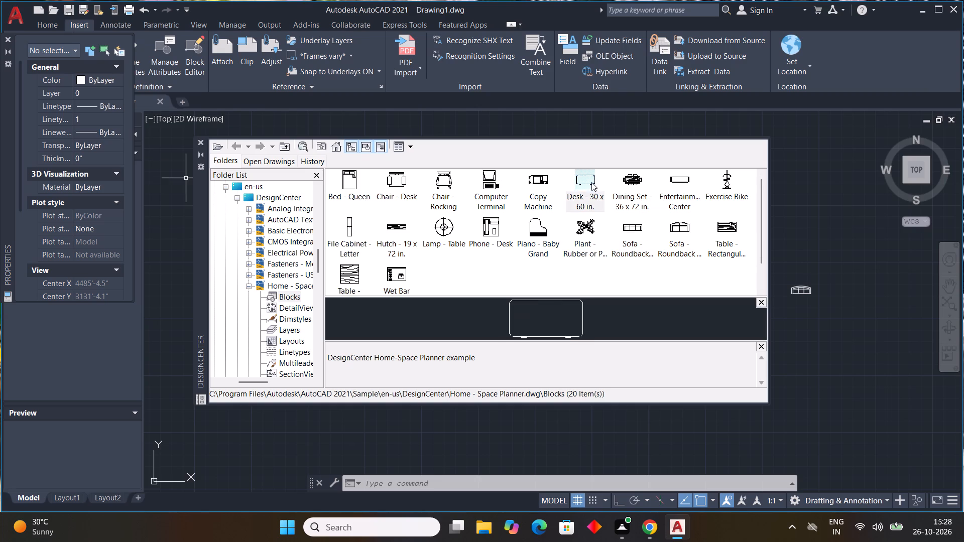
{"action": "left_click", "coordinate": [546, 344]}
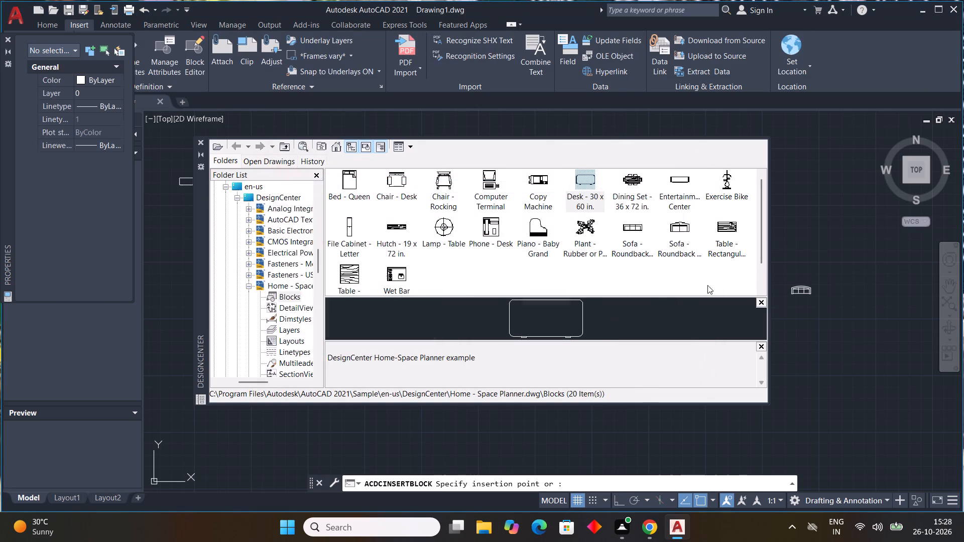
{"action": "left_click", "coordinate": [801, 238]}
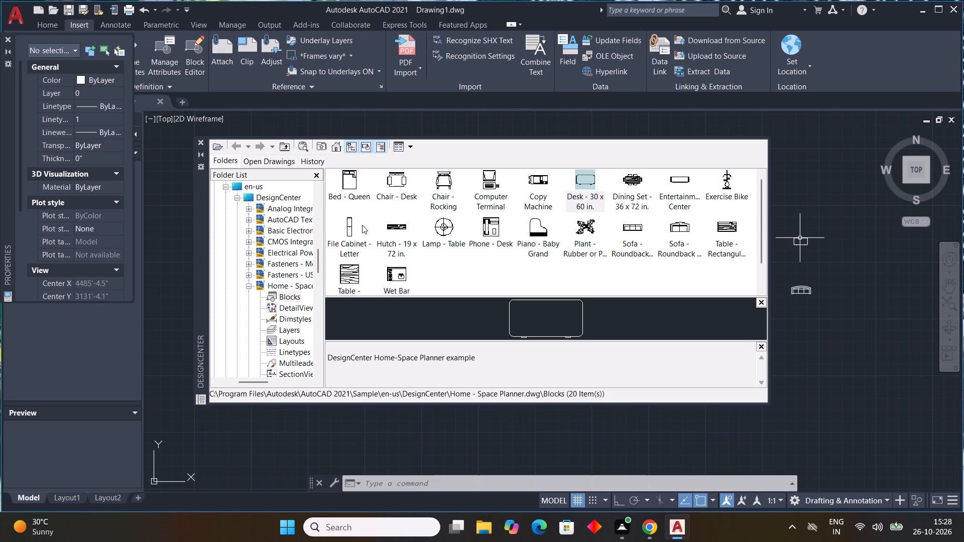
Insert the Range-Oven - 30 in top block from the Kitchens drawing's blocks, south of the roundback sofa.
{"action": "scroll", "coordinate": [294, 285], "scroll_direction": "down", "scroll_amount": 1}
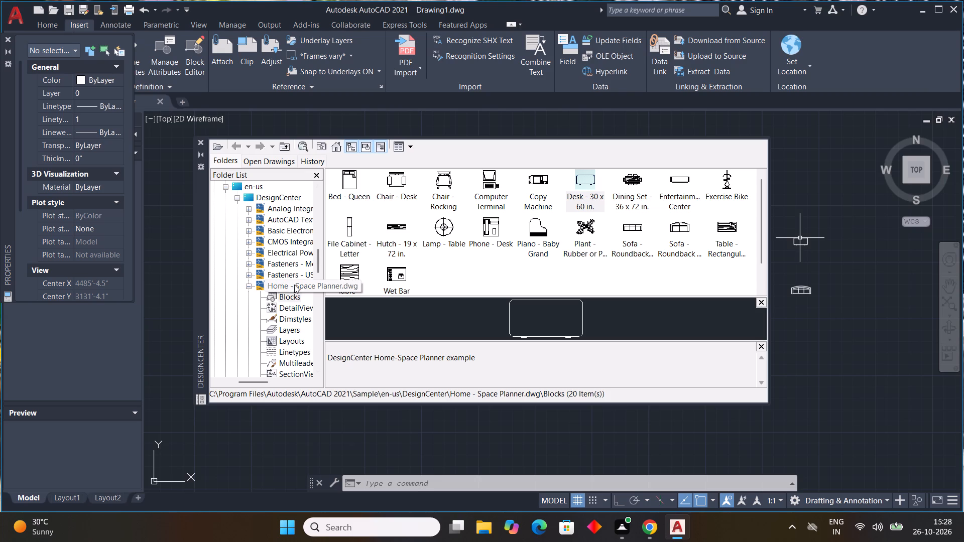
{"action": "scroll", "coordinate": [294, 285], "scroll_direction": "down", "scroll_amount": 4}
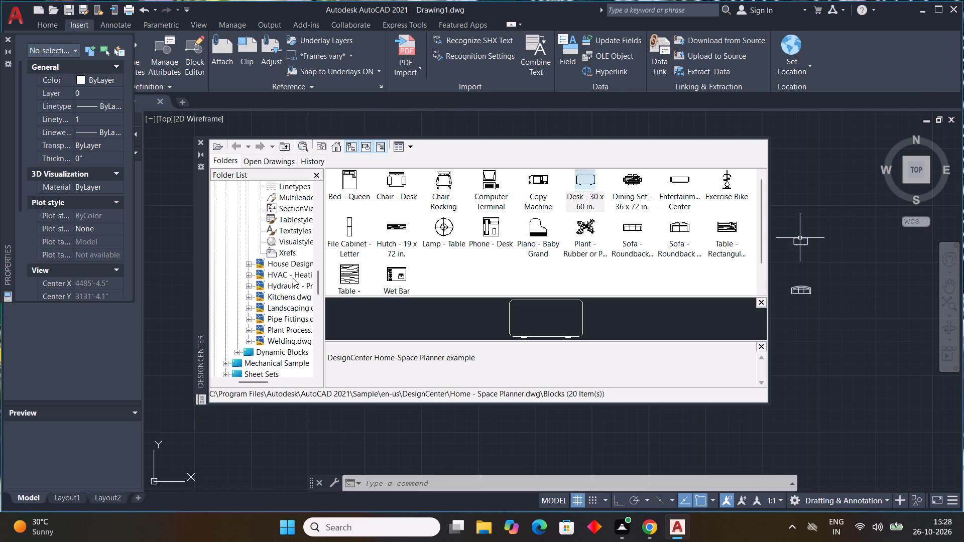
{"action": "scroll", "coordinate": [293, 278], "scroll_direction": "down", "scroll_amount": 5}
{"action": "scroll", "coordinate": [279, 216], "scroll_direction": "up", "scroll_amount": 2}
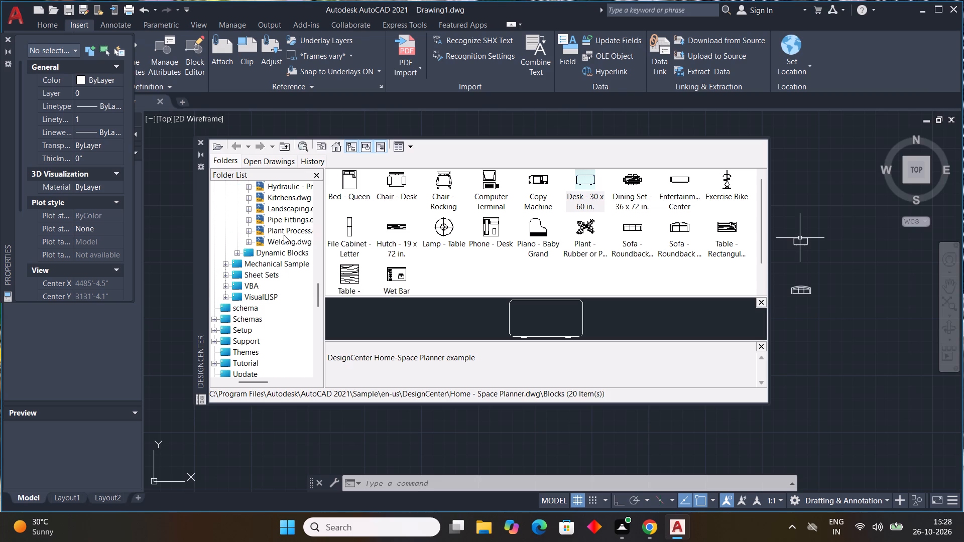
{"action": "scroll", "coordinate": [285, 231], "scroll_direction": "up", "scroll_amount": 1}
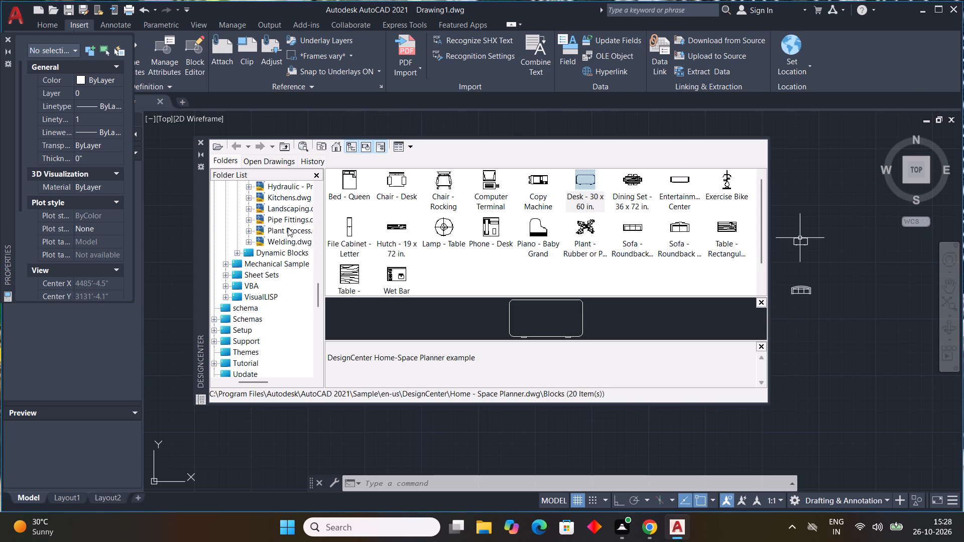
{"action": "left_click", "coordinate": [288, 228]}
{"action": "double_click", "coordinate": [353, 186]}
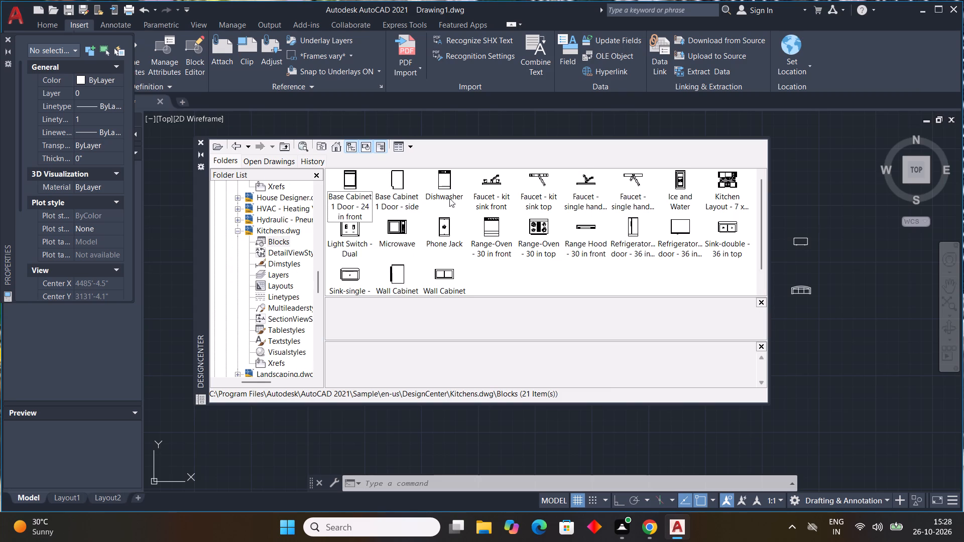
{"action": "double_click", "coordinate": [536, 227]}
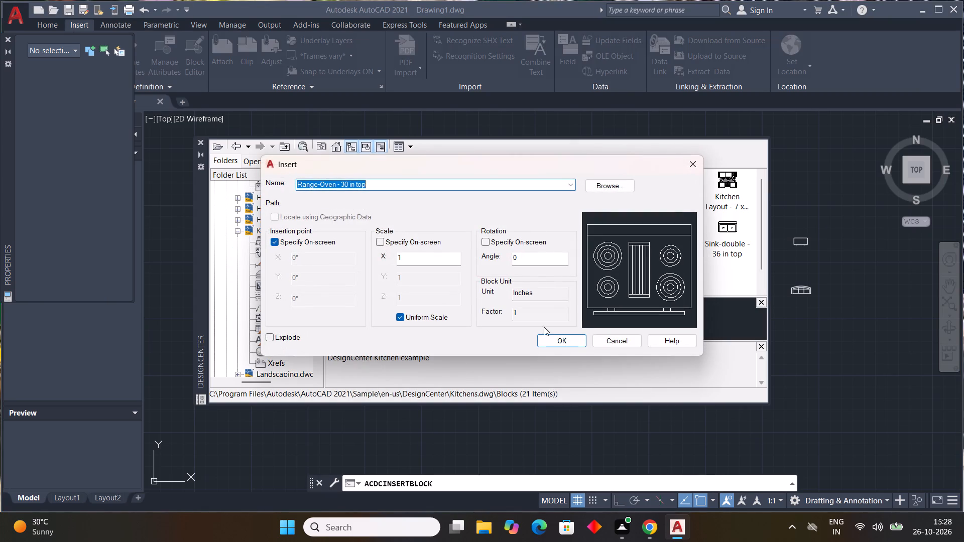
{"action": "left_click", "coordinate": [553, 342]}
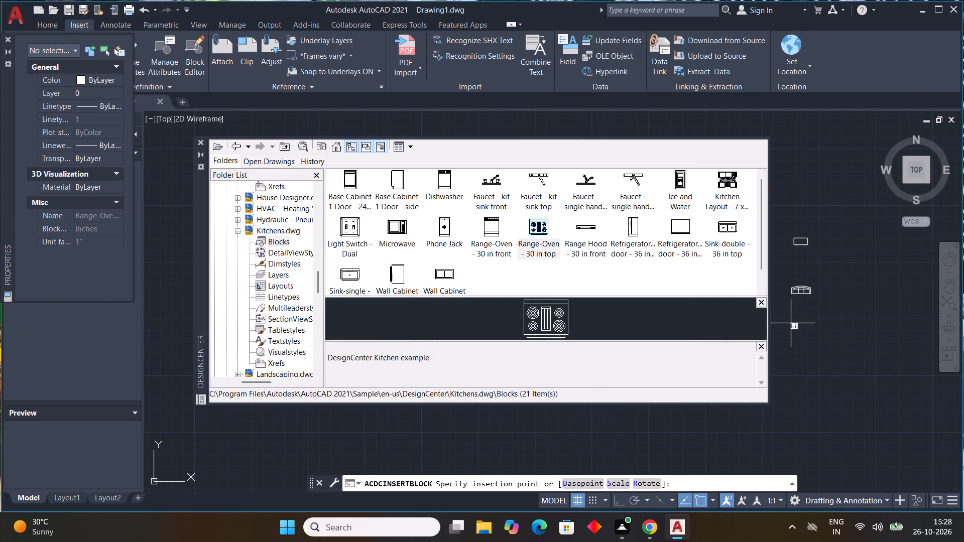
{"action": "left_click", "coordinate": [791, 323]}
Insert the Sink-single - 30 in top block just south of the range-oven, at scale 1.
{"action": "double_click", "coordinate": [352, 272]}
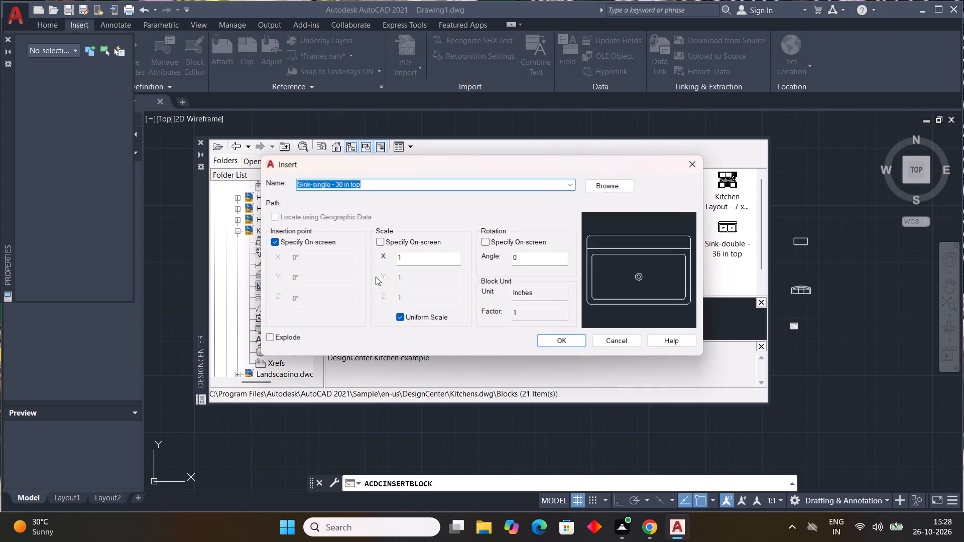
{"action": "left_click", "coordinate": [563, 340]}
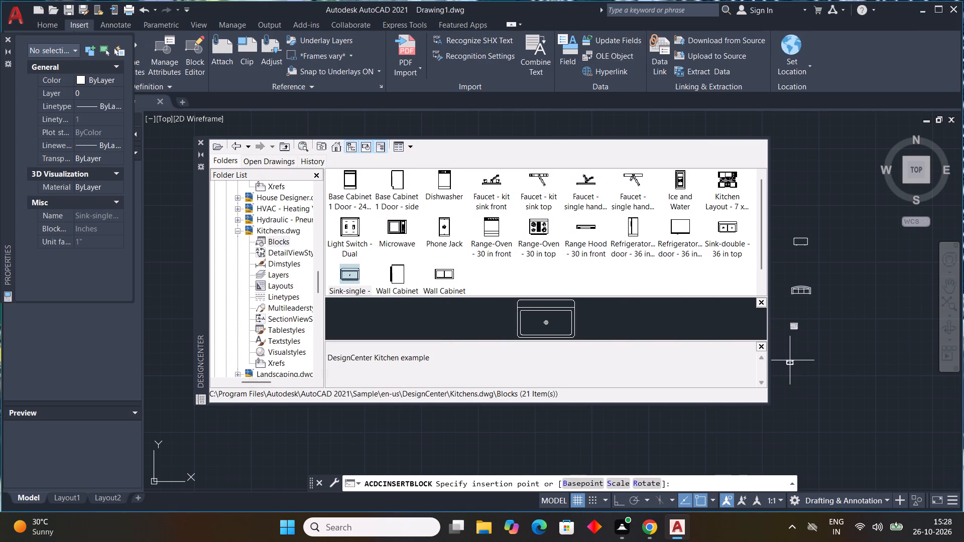
{"action": "left_click", "coordinate": [790, 352]}
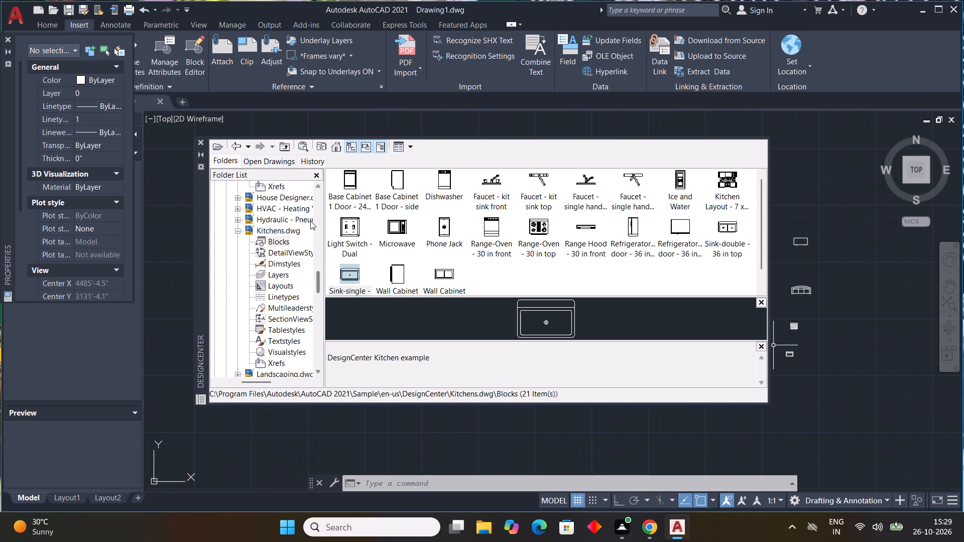
Insert the Toilet - top block from the House Designer drawing's blocks, north of the desk.
{"action": "left_click", "coordinate": [278, 198]}
{"action": "double_click", "coordinate": [351, 179]}
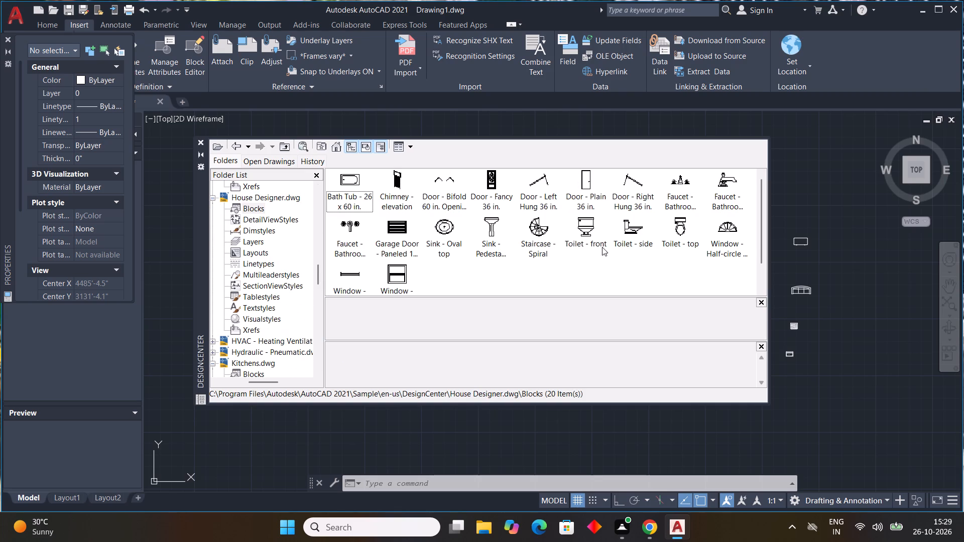
{"action": "double_click", "coordinate": [681, 225]}
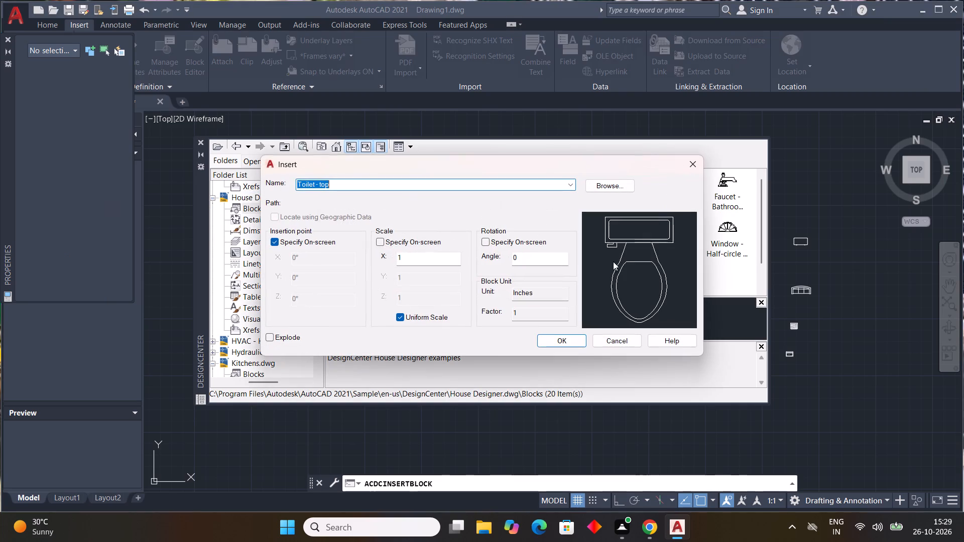
{"action": "left_click", "coordinate": [553, 339]}
{"action": "left_click", "coordinate": [800, 204]}
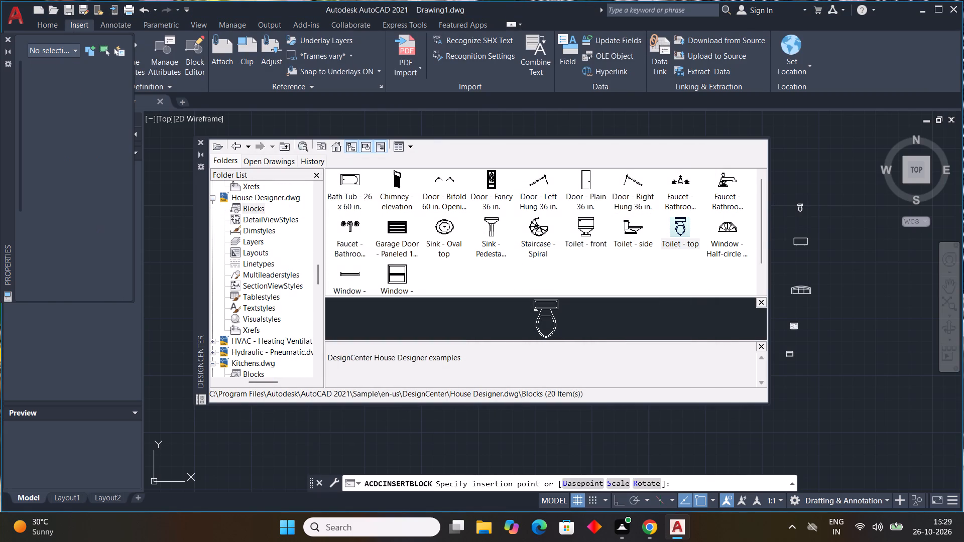
Insert the Sink - Oval top block between the desk and the roundback sofa, slightly to their east.
{"action": "double_click", "coordinate": [448, 229]}
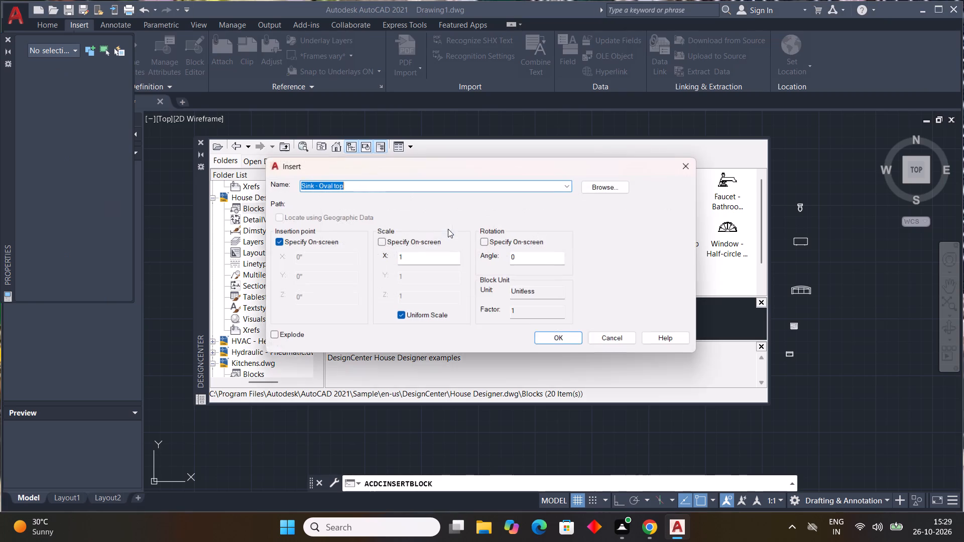
{"action": "left_click", "coordinate": [551, 333]}
{"action": "left_click", "coordinate": [568, 347]}
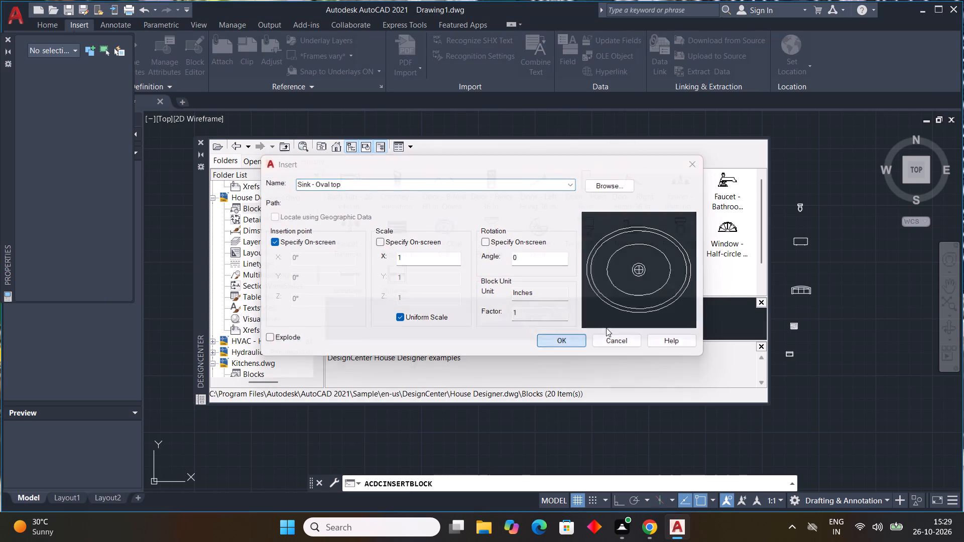
{"action": "left_click", "coordinate": [814, 267]}
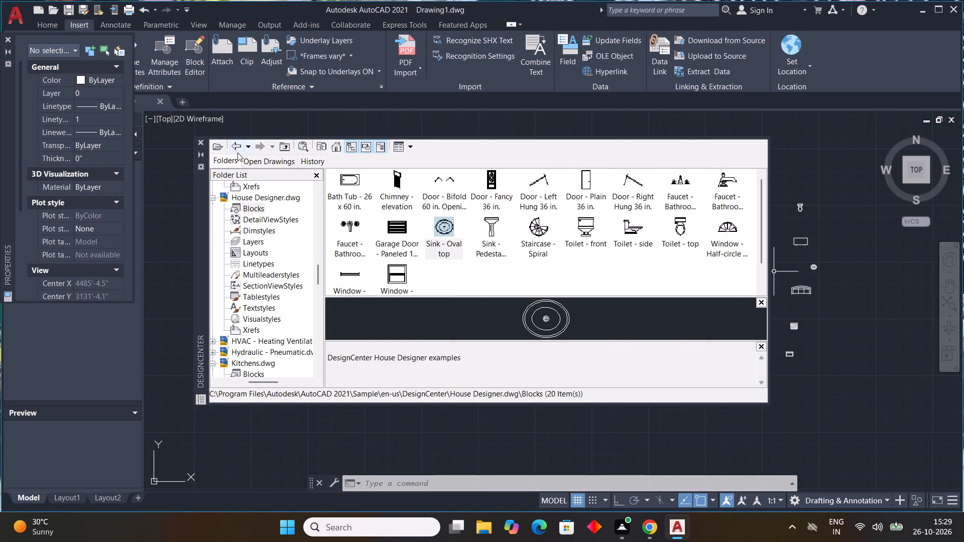
Insert the Car - sedan side block from the Landscaping drawing's blocks south of the single sink, and close DesignCenter.
{"action": "scroll", "coordinate": [270, 198], "scroll_direction": "down", "scroll_amount": 8}
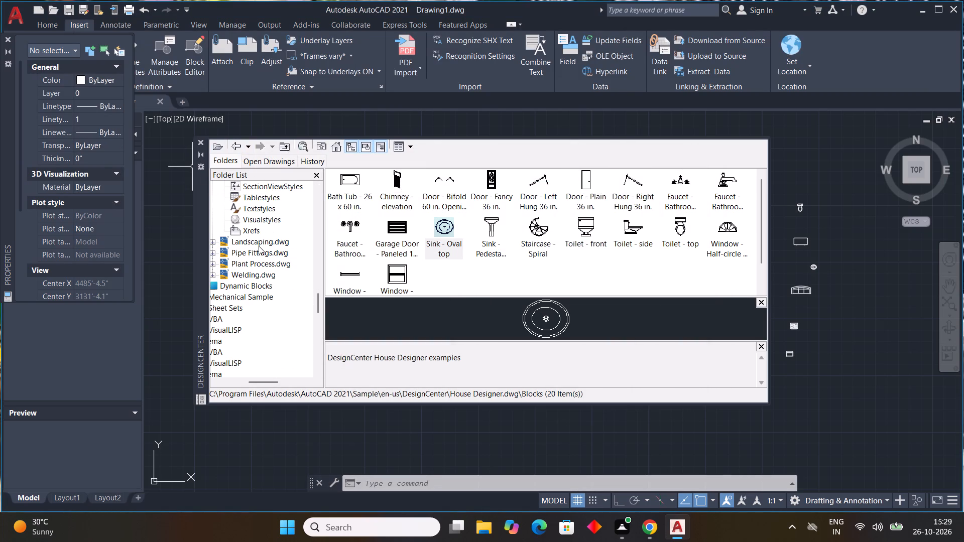
{"action": "left_click", "coordinate": [263, 238]}
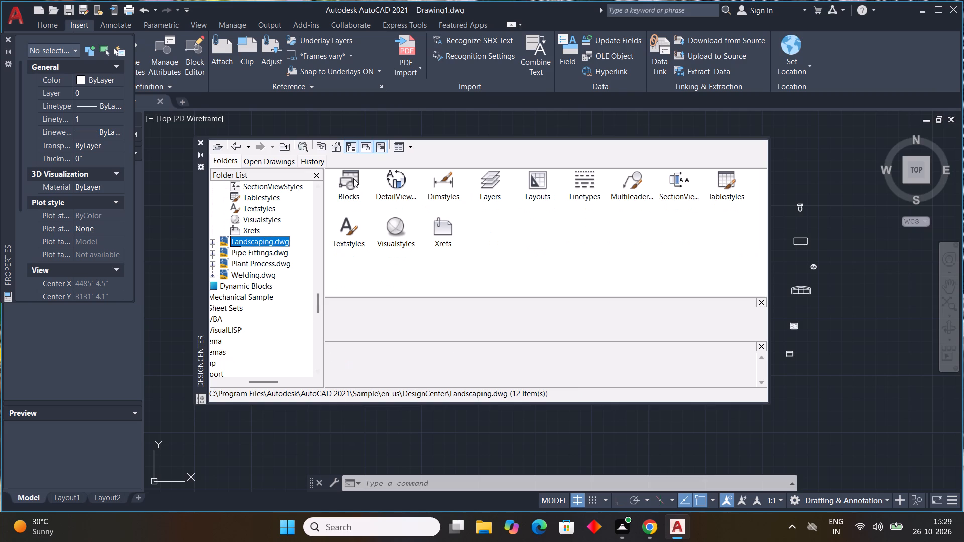
{"action": "double_click", "coordinate": [353, 178]}
{"action": "double_click", "coordinate": [346, 180]}
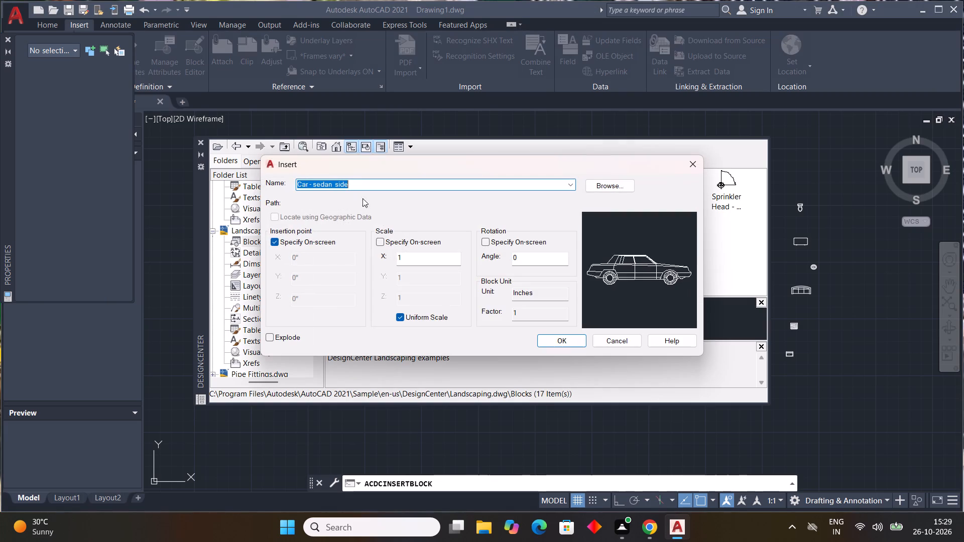
{"action": "left_click", "coordinate": [552, 336]}
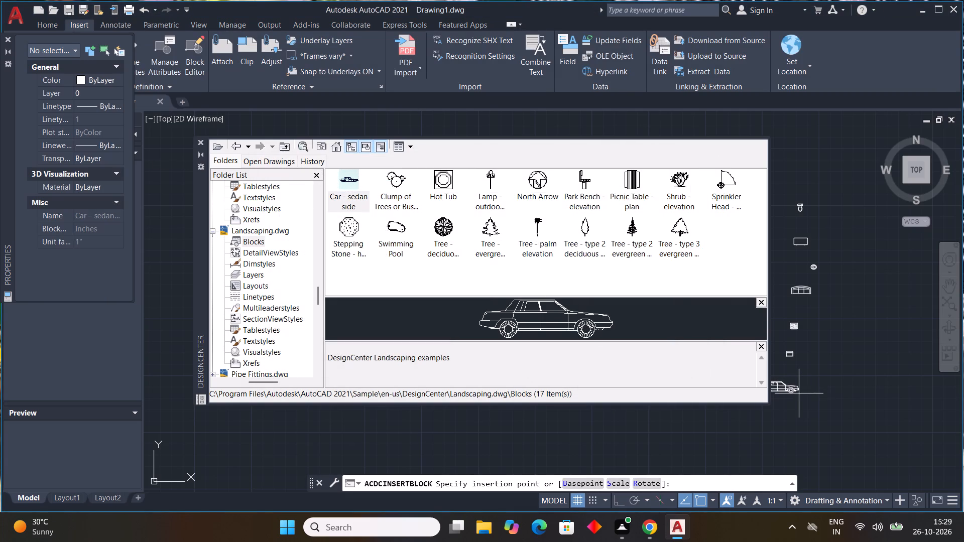
{"action": "left_click", "coordinate": [801, 404]}
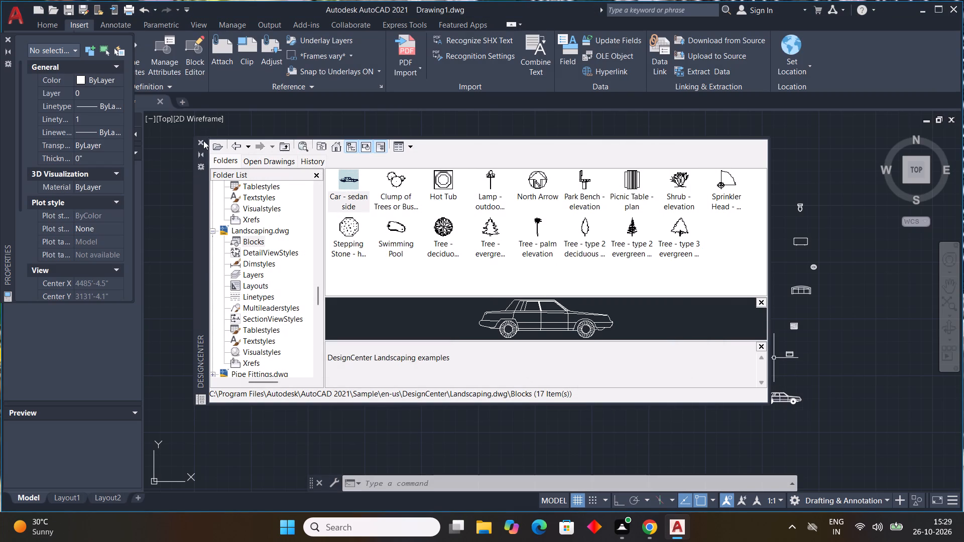
{"action": "left_click", "coordinate": [200, 142]}
Copy the dining set block into the floor plan's central hall, just east of the staircase.
{"action": "scroll", "coordinate": [310, 187], "scroll_direction": "down", "scroll_amount": 1}
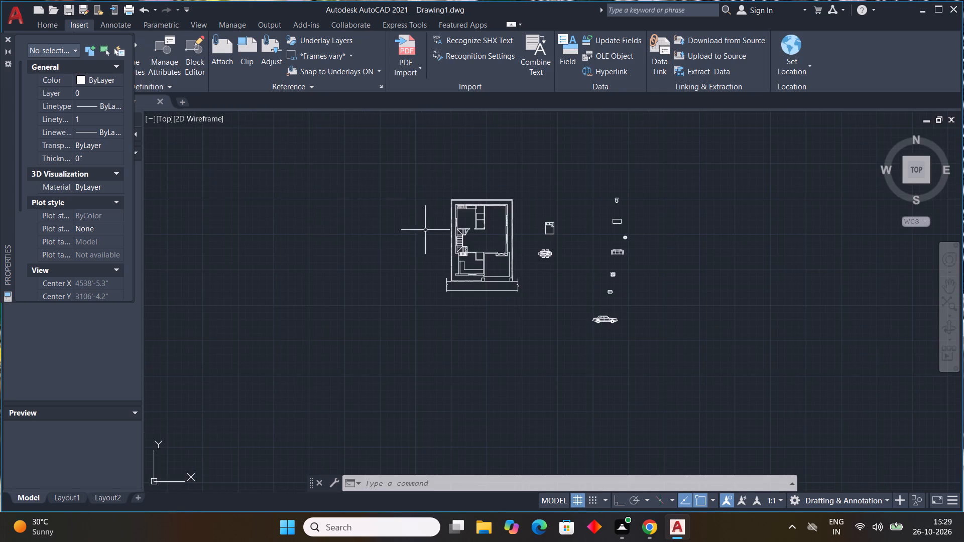
{"action": "middle_click_drag", "start_coordinate": [434, 233], "coordinate": [376, 217]}
{"action": "scroll", "coordinate": [516, 229], "scroll_direction": "up", "scroll_amount": 2}
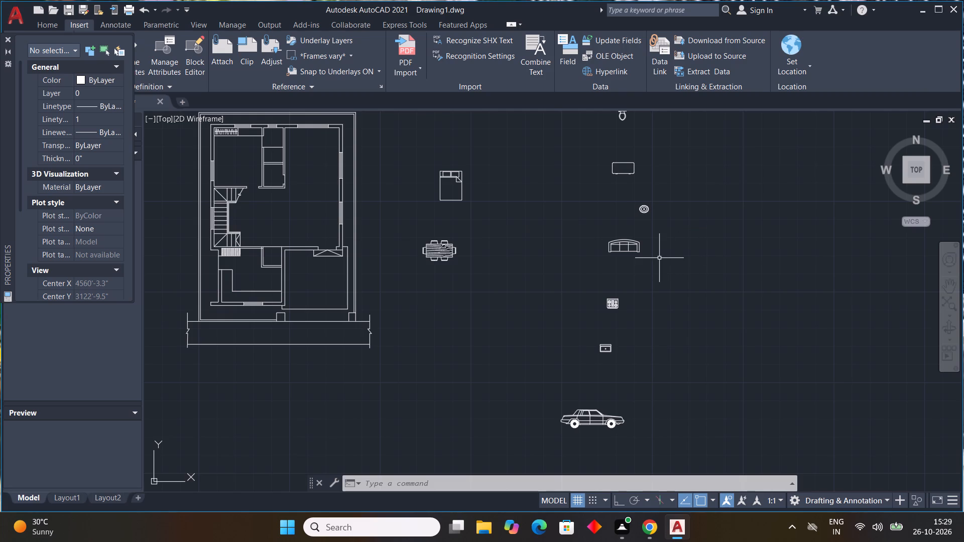
{"action": "middle_click_drag", "start_coordinate": [620, 244], "coordinate": [620, 293]}
{"action": "scroll", "coordinate": [608, 286], "scroll_direction": "down", "scroll_amount": 1}
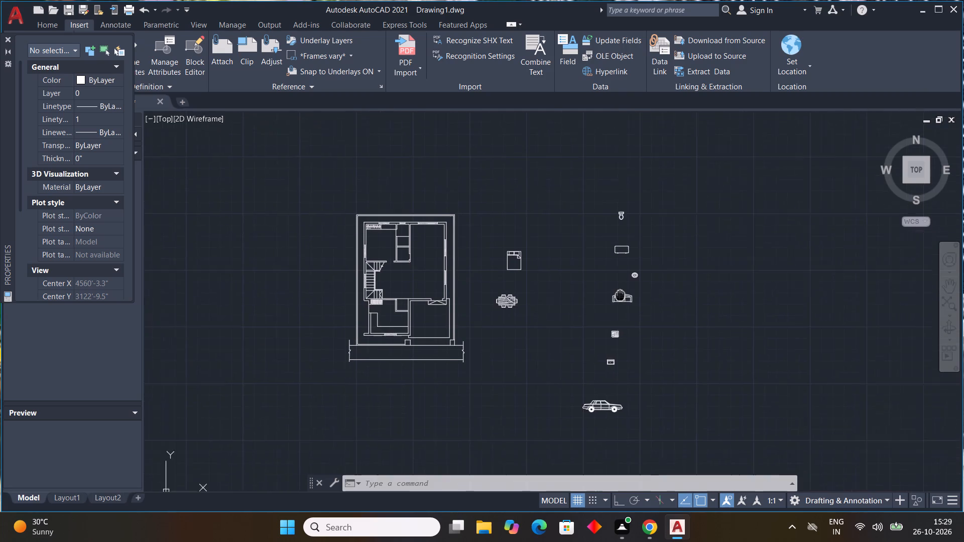
{"action": "middle_click_drag", "start_coordinate": [620, 293], "coordinate": [625, 266]}
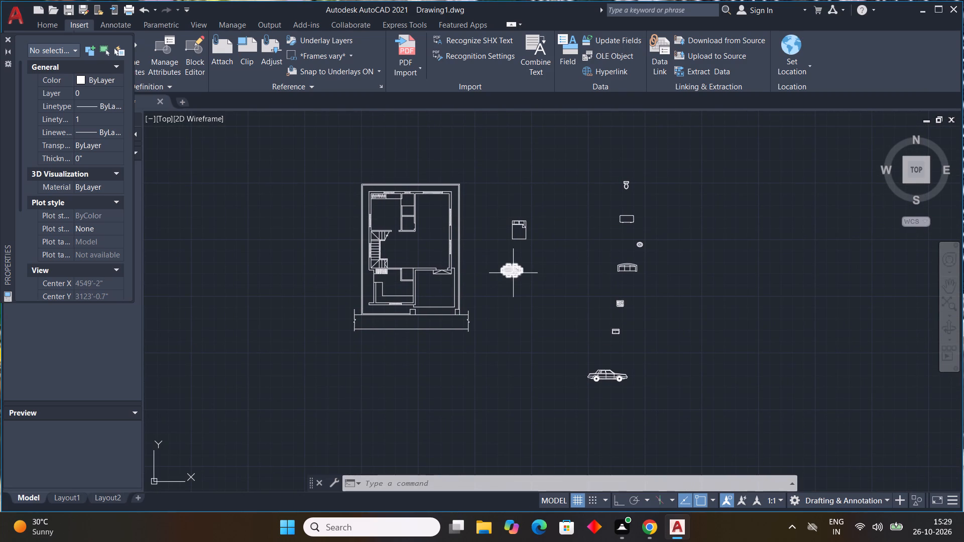
{"action": "left_click", "coordinate": [513, 273]}
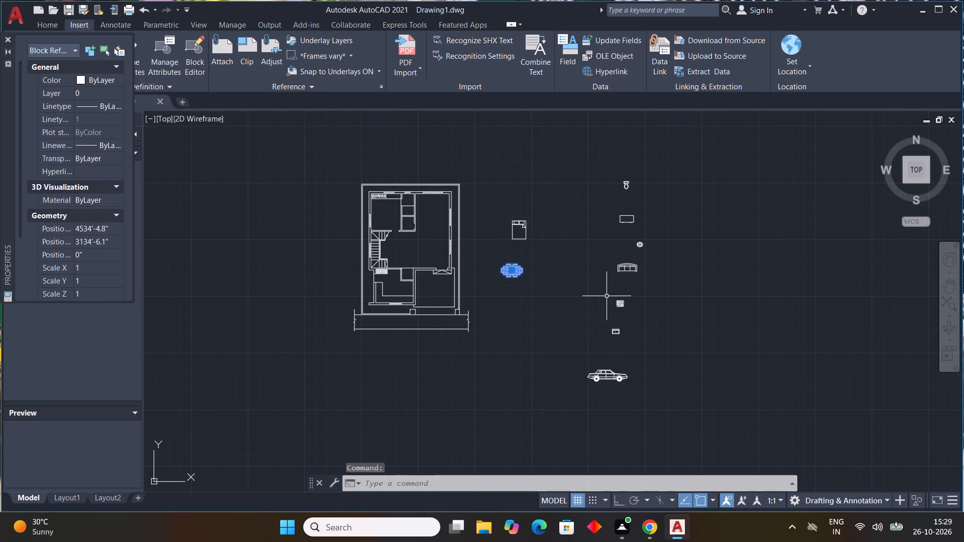
{"action": "type", "text": "co"}
{"action": "key", "text": "space"}
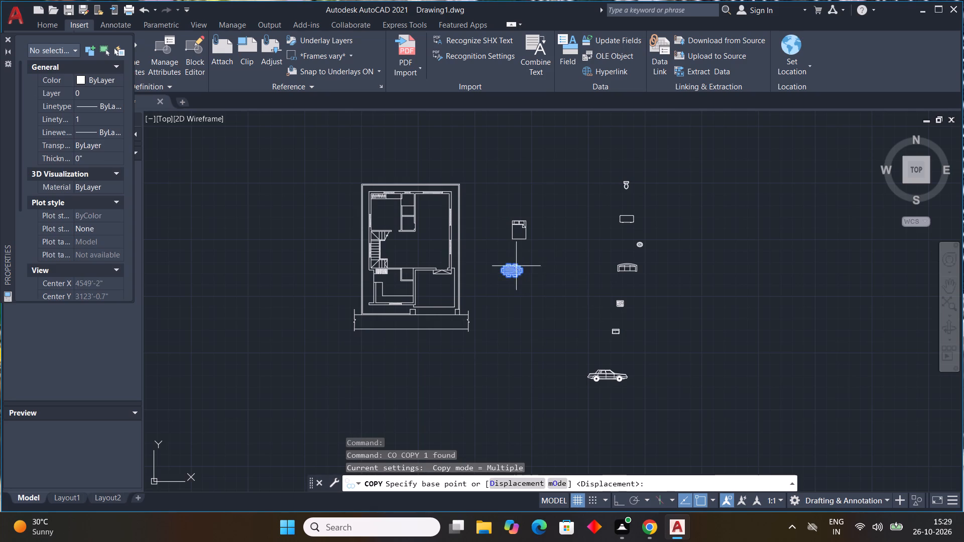
{"action": "left_click", "coordinate": [512, 272]}
{"action": "scroll", "coordinate": [412, 244], "scroll_direction": "up", "scroll_amount": 2}
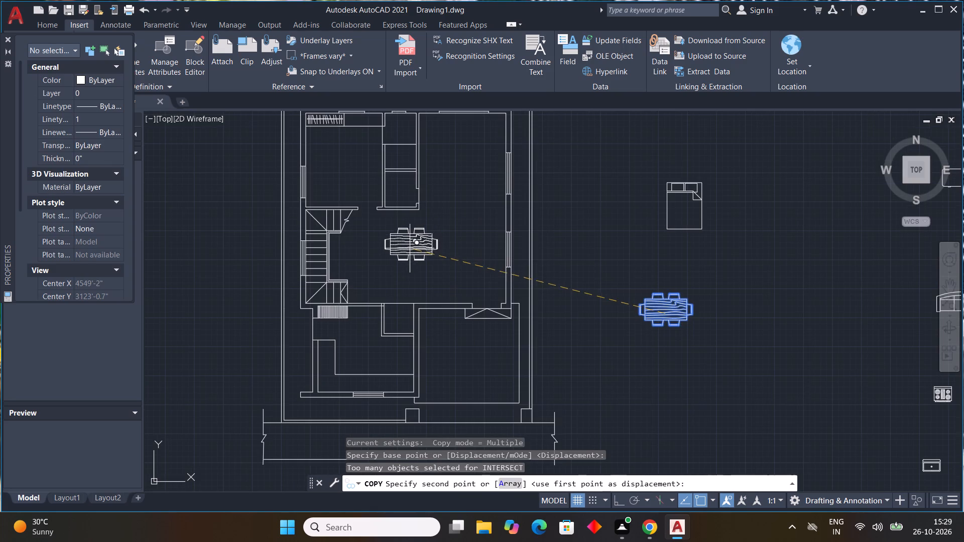
{"action": "left_click", "coordinate": [374, 256]}
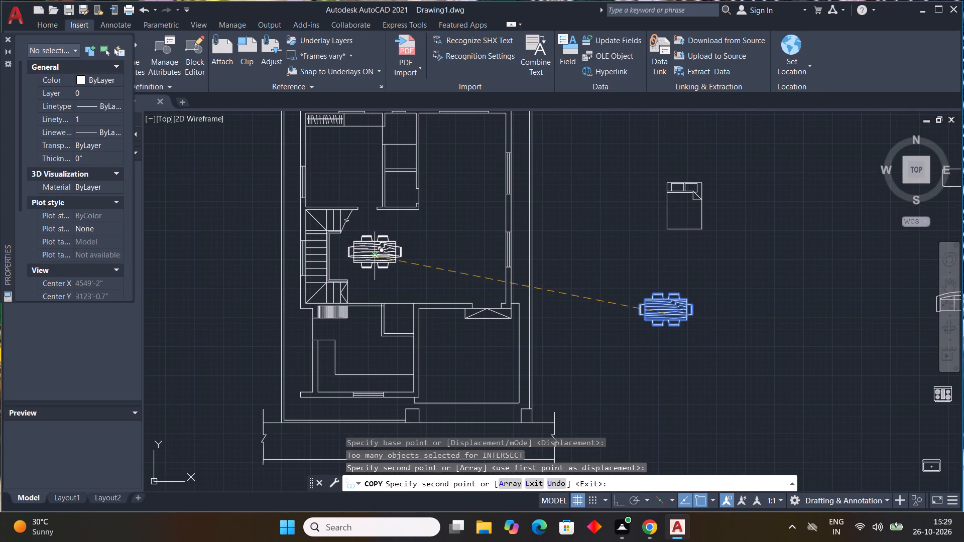
{"action": "key", "text": "Escape"}
Rotate the queen bed block 90° counterclockwise about its northwest corner so its pillows face west.
{"action": "scroll", "coordinate": [462, 262], "scroll_direction": "down", "scroll_amount": 2}
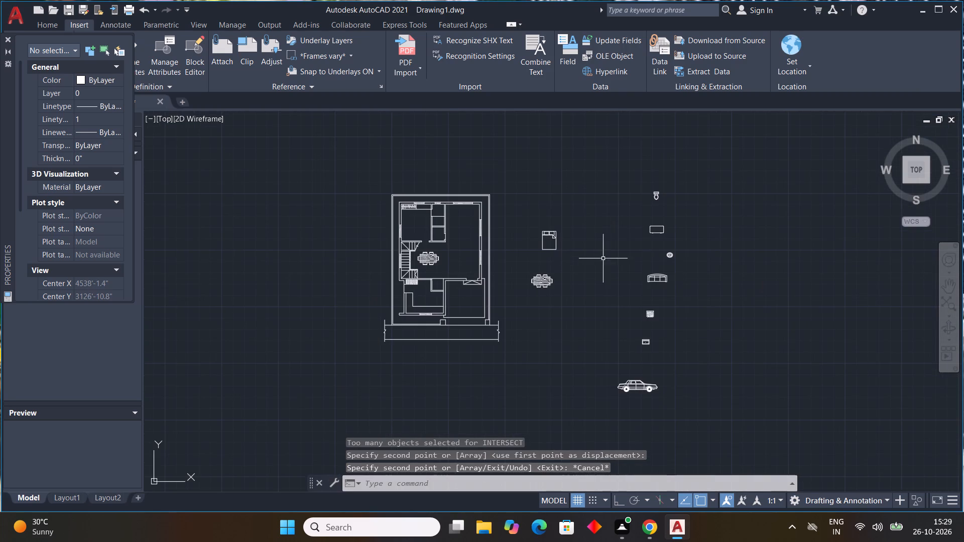
{"action": "left_click_drag", "start_coordinate": [580, 226], "coordinate": [574, 228]}
{"action": "left_click", "coordinate": [529, 249]}
{"action": "type", "text": "ro"}
{"action": "key", "text": "space"}
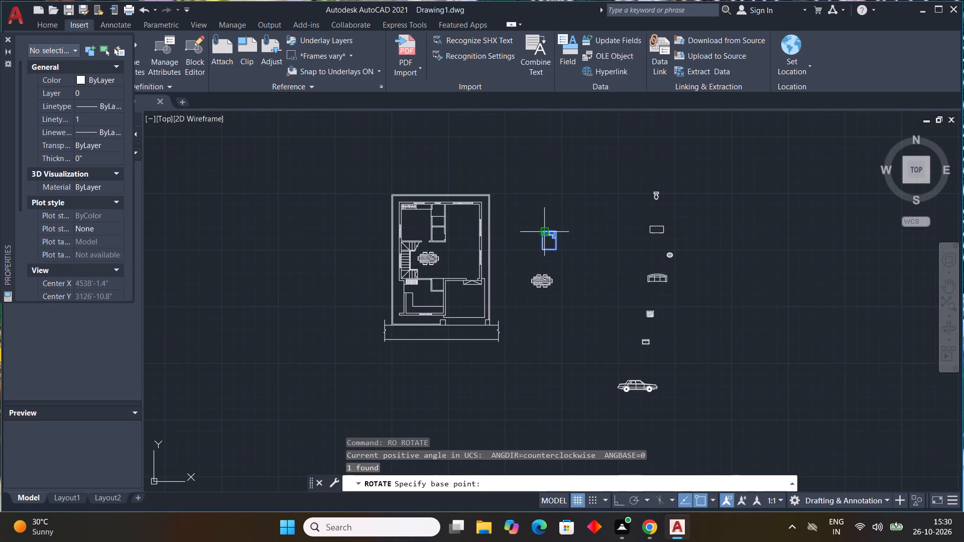
{"action": "left_click", "coordinate": [544, 228]}
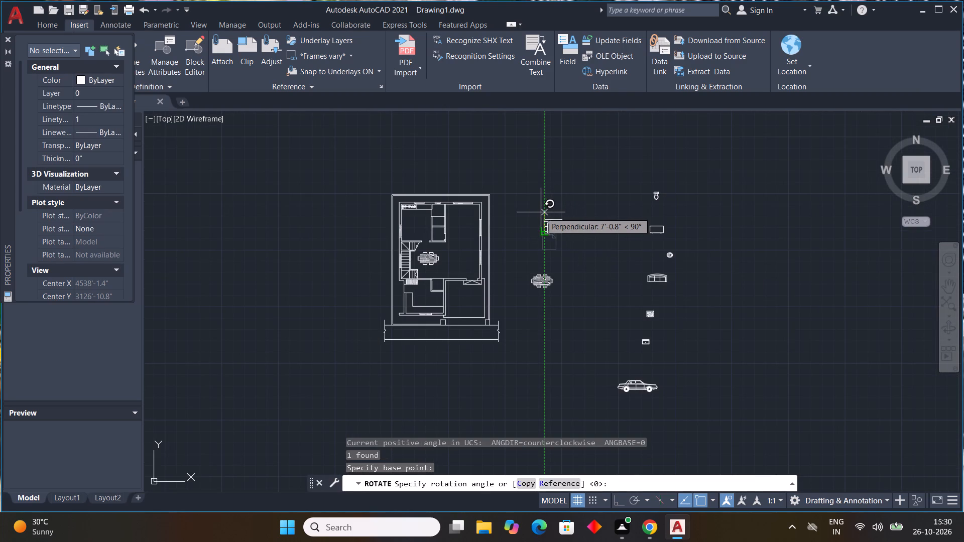
{"action": "key", "text": "F8"}
{"action": "left_click", "coordinate": [542, 212]}
Copy the rotated queen bed block into the northwest bedroom, its headboard against the west wall just south of the wardrobe.
{"action": "left_click_drag", "start_coordinate": [575, 212], "coordinate": [552, 231]}
{"action": "left_click", "coordinate": [532, 240]}
{"action": "type", "text": "co"}
{"action": "key", "text": "space"}
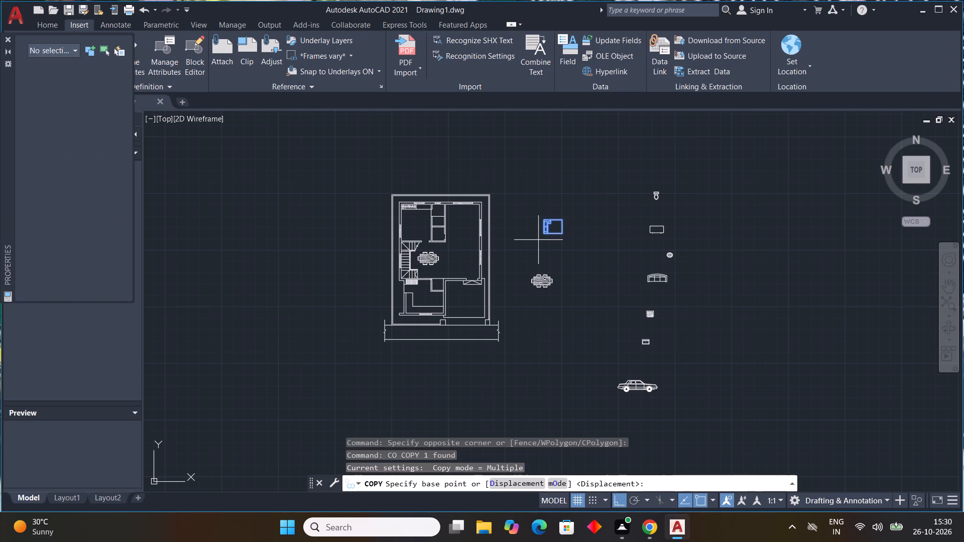
{"action": "left_click_drag", "start_coordinate": [542, 217], "coordinate": [527, 212]}
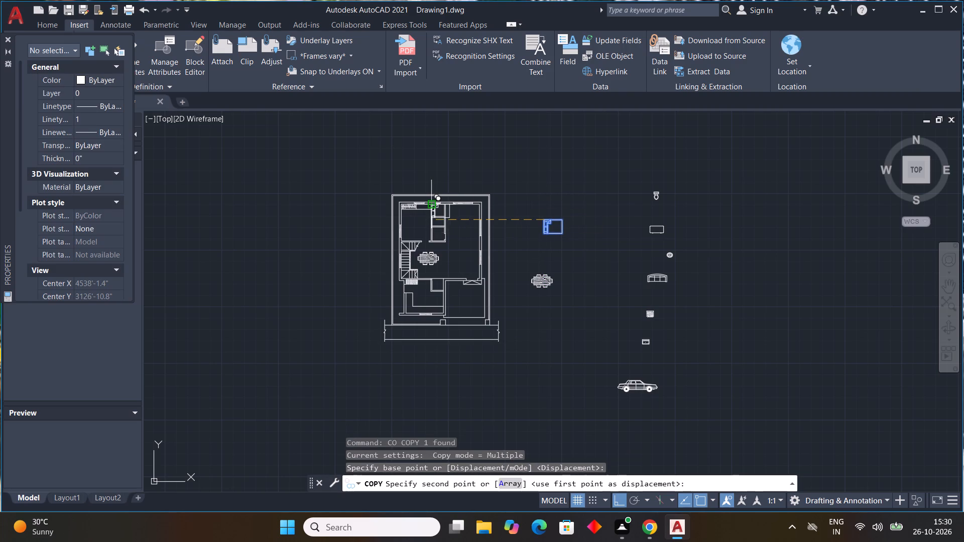
{"action": "key", "text": "F8"}
{"action": "scroll", "coordinate": [410, 214], "scroll_direction": "up", "scroll_amount": 3}
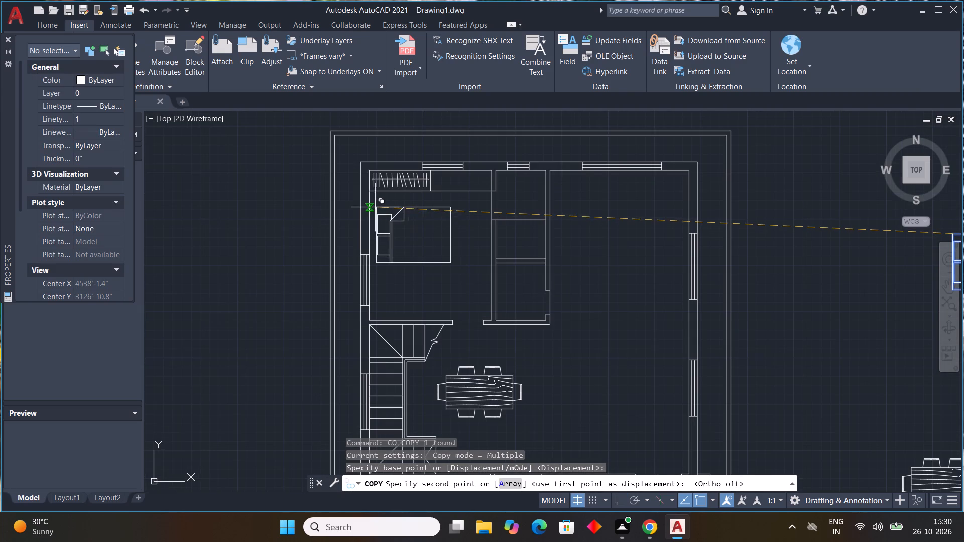
{"action": "scroll", "coordinate": [372, 207], "scroll_direction": "up", "scroll_amount": 2}
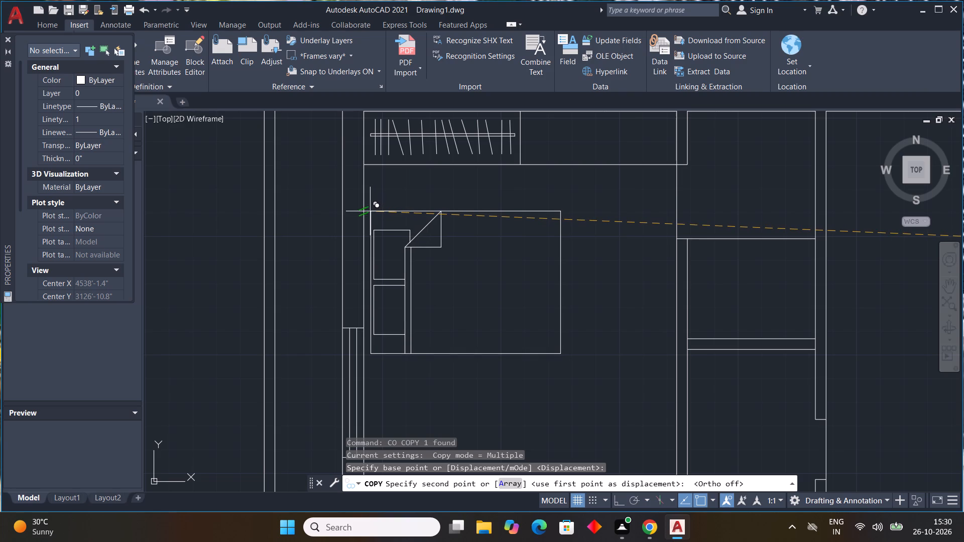
{"action": "left_click", "coordinate": [370, 218]}
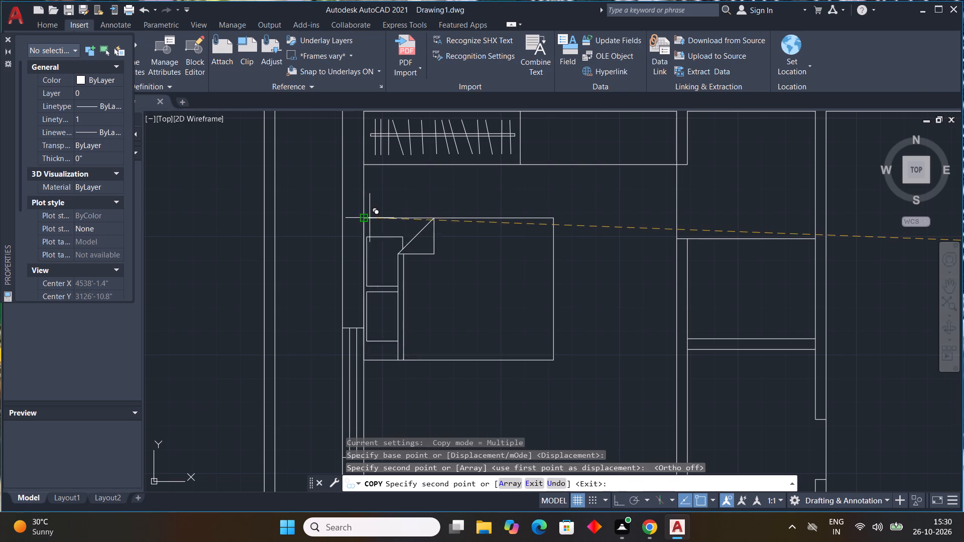
{"action": "key", "text": "Escape"}
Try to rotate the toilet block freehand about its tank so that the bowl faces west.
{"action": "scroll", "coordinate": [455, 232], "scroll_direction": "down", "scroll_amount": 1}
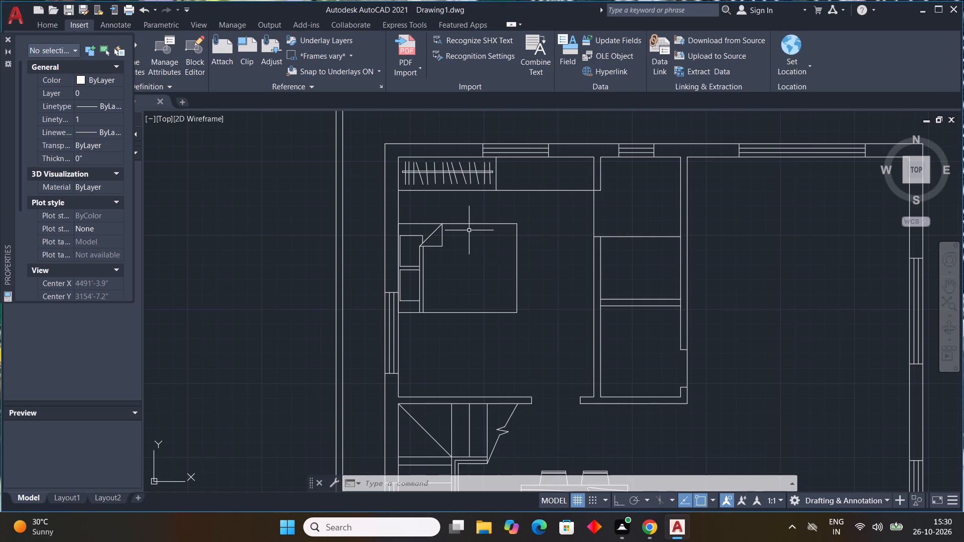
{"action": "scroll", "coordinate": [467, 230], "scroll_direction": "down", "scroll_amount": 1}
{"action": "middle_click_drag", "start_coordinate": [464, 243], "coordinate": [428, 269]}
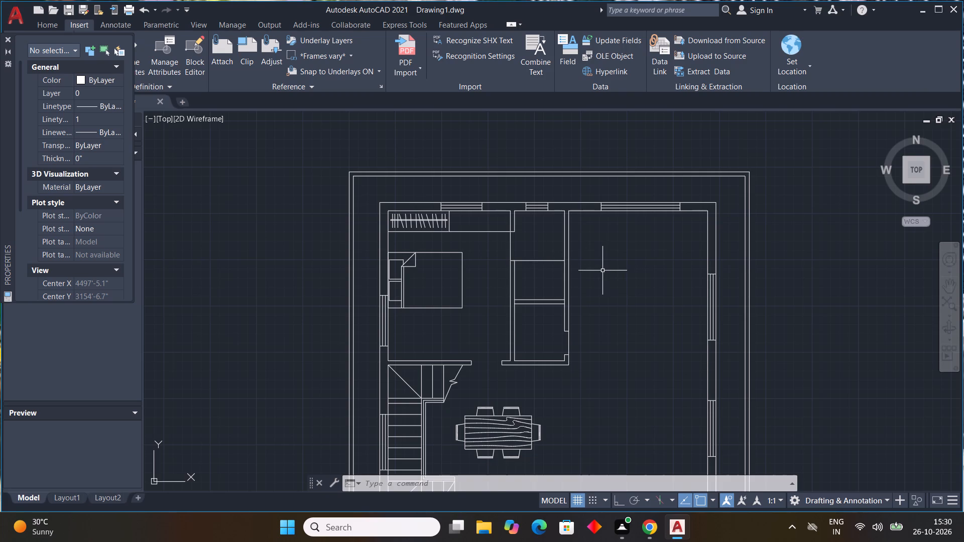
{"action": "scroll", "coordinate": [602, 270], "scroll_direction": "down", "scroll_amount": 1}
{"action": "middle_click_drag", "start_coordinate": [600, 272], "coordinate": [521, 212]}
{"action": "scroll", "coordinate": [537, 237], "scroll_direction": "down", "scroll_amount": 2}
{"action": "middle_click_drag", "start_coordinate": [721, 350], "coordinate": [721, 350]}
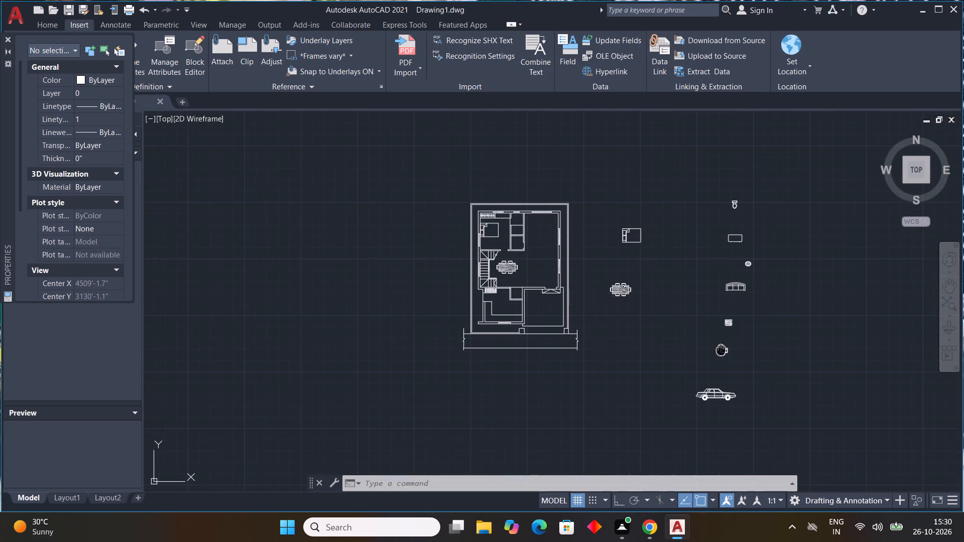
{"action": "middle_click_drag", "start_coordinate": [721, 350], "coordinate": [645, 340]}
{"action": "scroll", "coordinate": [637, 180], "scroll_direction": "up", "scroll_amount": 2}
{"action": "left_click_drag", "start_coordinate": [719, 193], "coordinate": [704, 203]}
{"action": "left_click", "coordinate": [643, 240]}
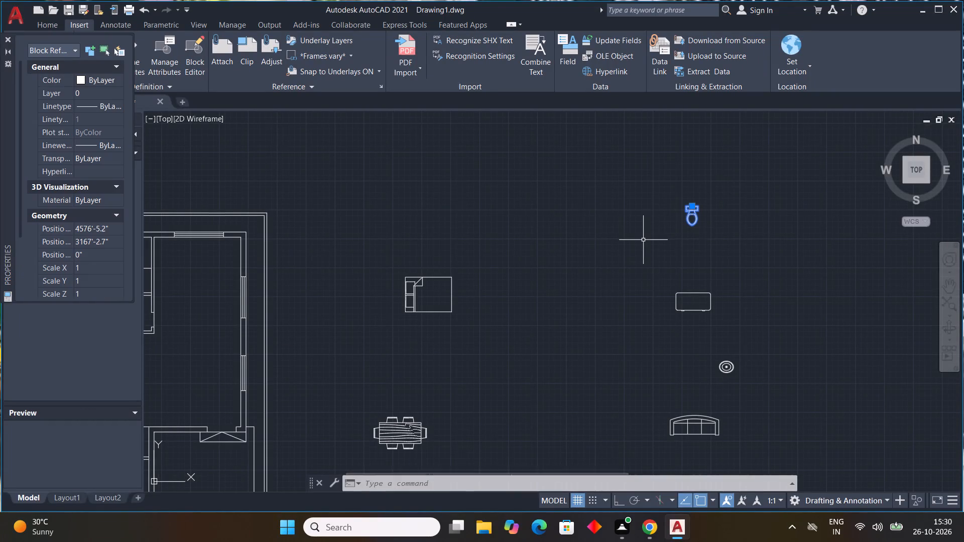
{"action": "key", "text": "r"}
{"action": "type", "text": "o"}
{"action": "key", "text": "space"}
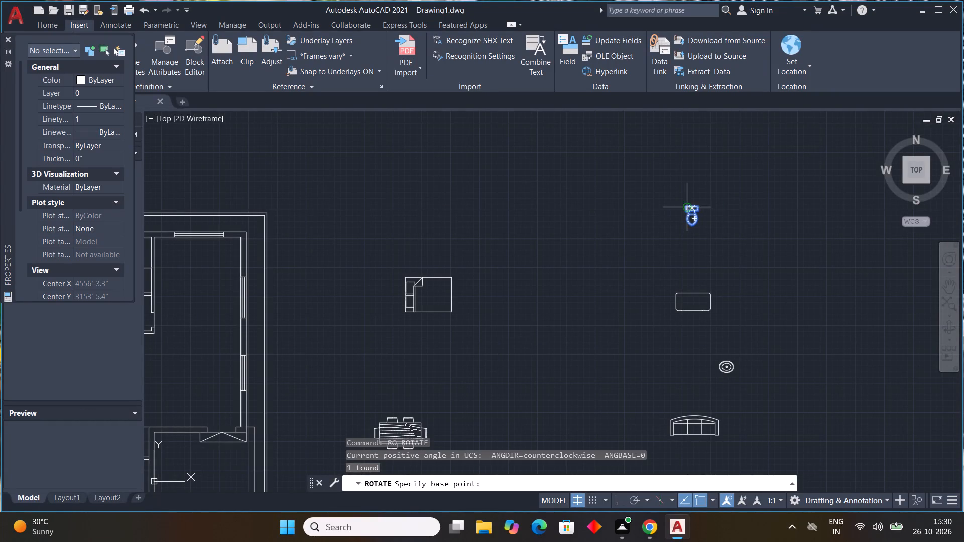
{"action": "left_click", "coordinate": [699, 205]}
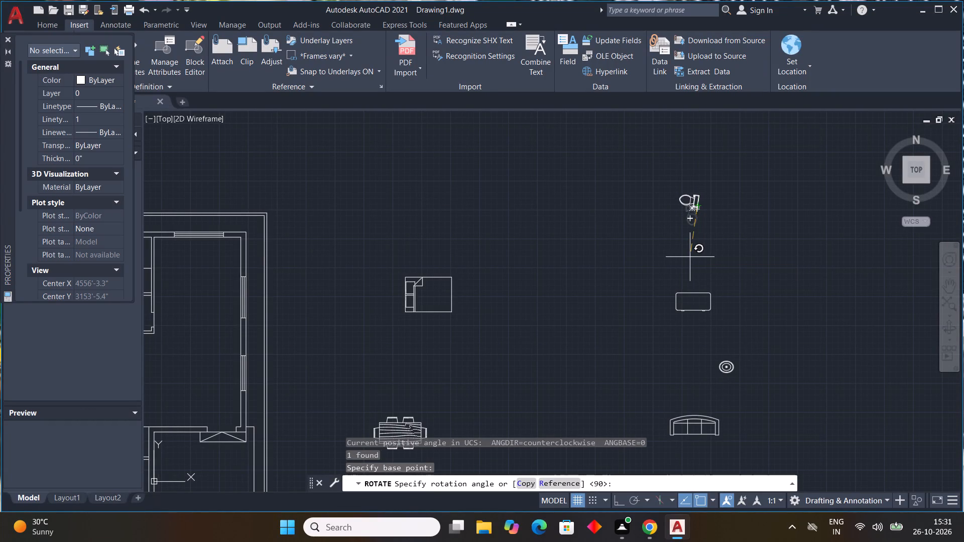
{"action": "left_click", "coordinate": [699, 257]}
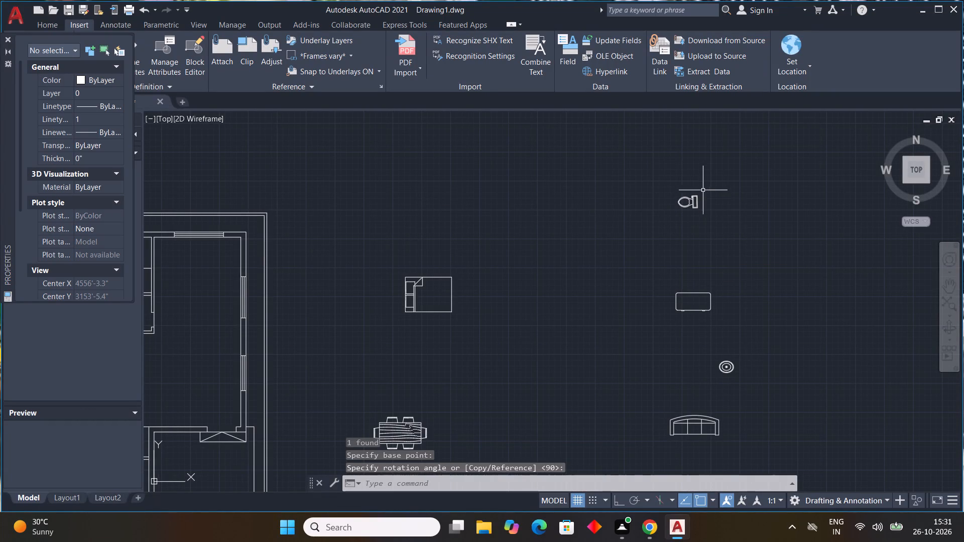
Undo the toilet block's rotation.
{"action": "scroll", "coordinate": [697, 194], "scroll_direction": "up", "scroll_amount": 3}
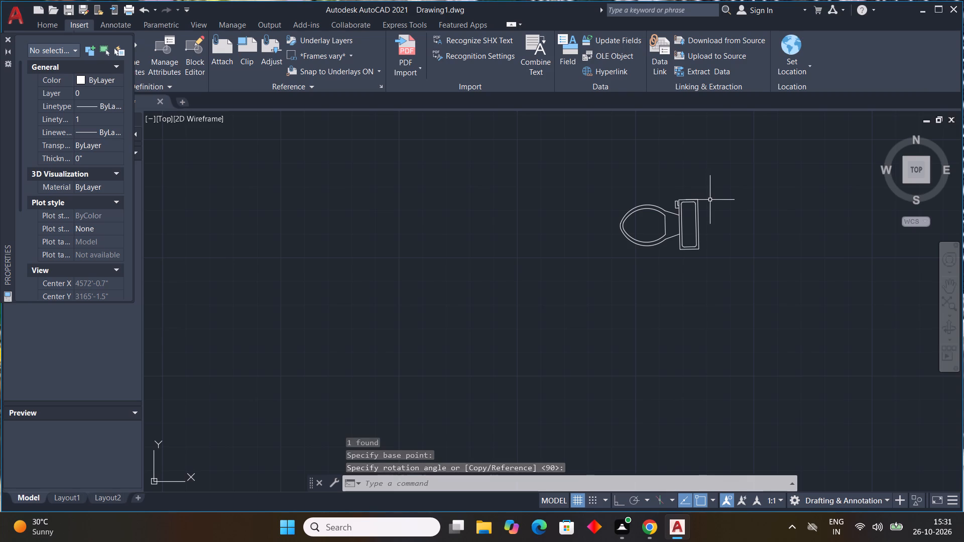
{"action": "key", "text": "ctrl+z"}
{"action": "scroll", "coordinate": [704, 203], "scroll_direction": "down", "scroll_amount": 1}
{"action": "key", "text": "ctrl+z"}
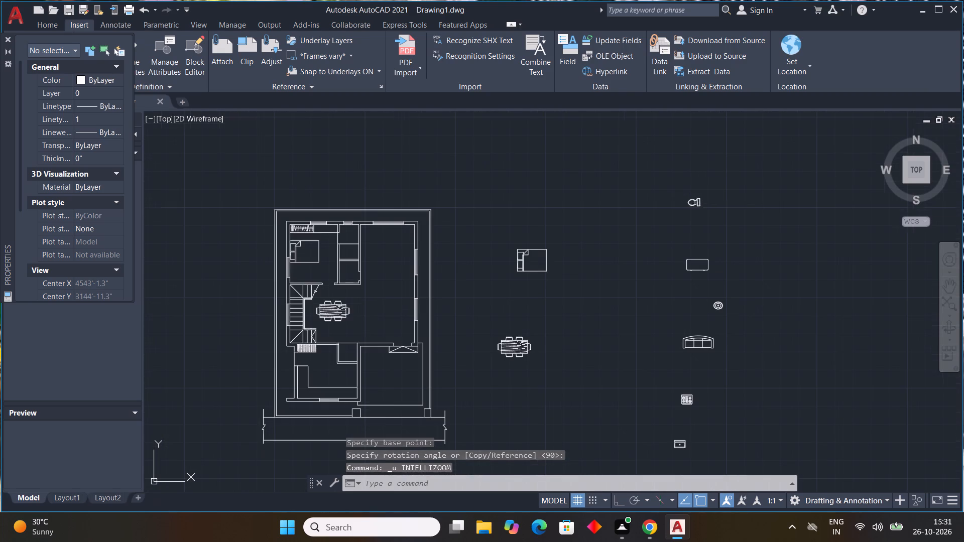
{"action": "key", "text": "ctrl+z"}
Rotate the toilet block 270° about its tank with Ortho on, so that the bowl faces west.
{"action": "left_click", "coordinate": [708, 203]}
{"action": "left_click", "coordinate": [667, 230]}
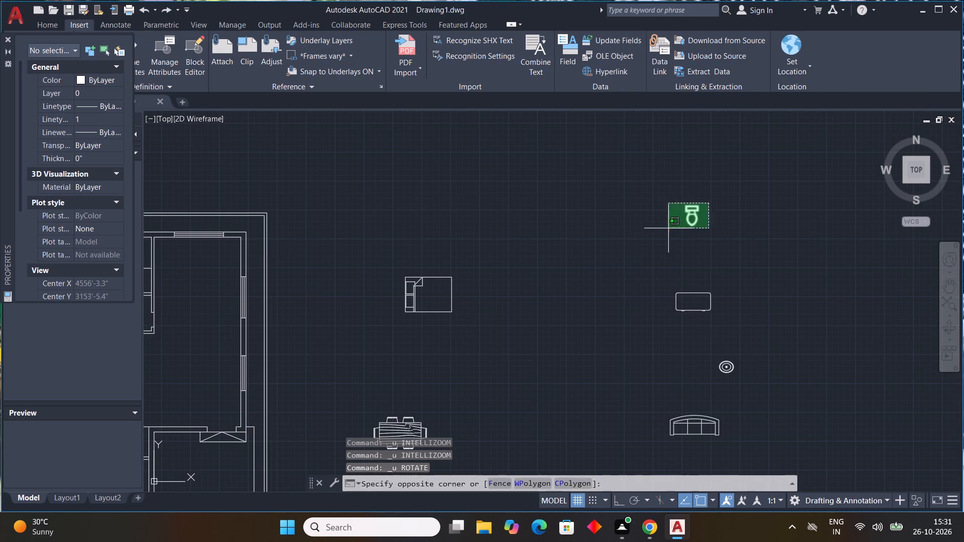
{"action": "type", "text": "ro"}
{"action": "key", "text": "space"}
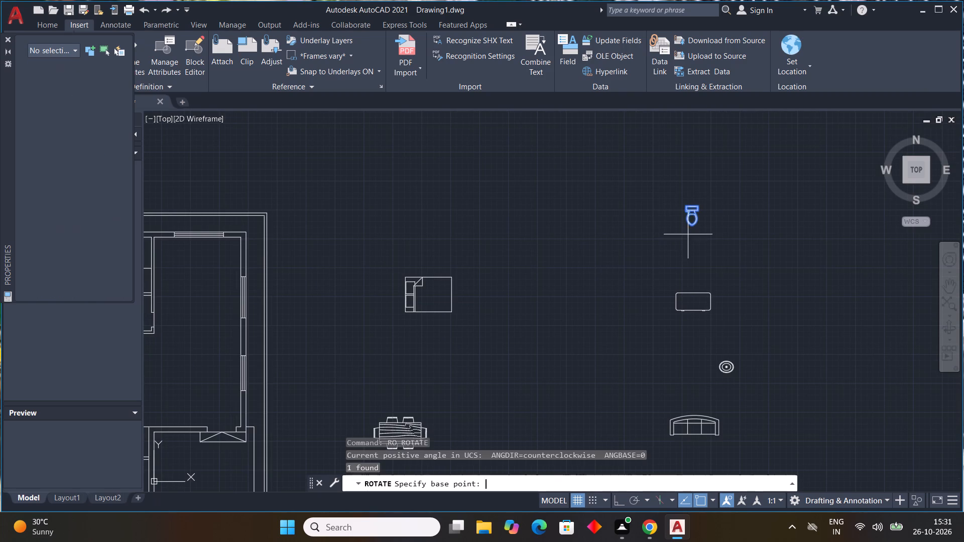
{"action": "left_click_drag", "start_coordinate": [698, 205], "coordinate": [704, 213]}
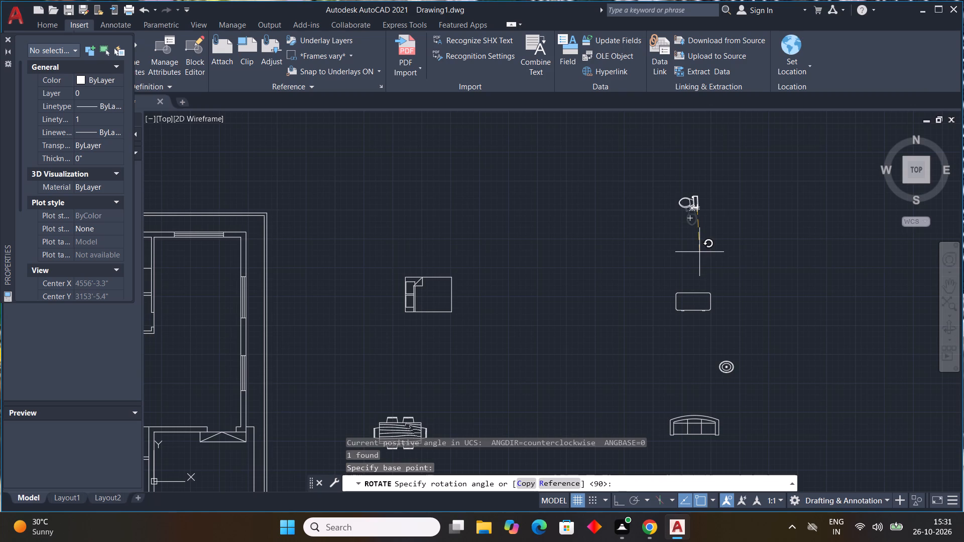
{"action": "key", "text": "F8"}
{"action": "left_click", "coordinate": [693, 249]}
Copy the toilet block into the northern bathroom beside the bedroom, its tank against the east wall near the northeast corner.
{"action": "left_click_drag", "start_coordinate": [702, 181], "coordinate": [701, 190]}
{"action": "left_click", "coordinate": [643, 241]}
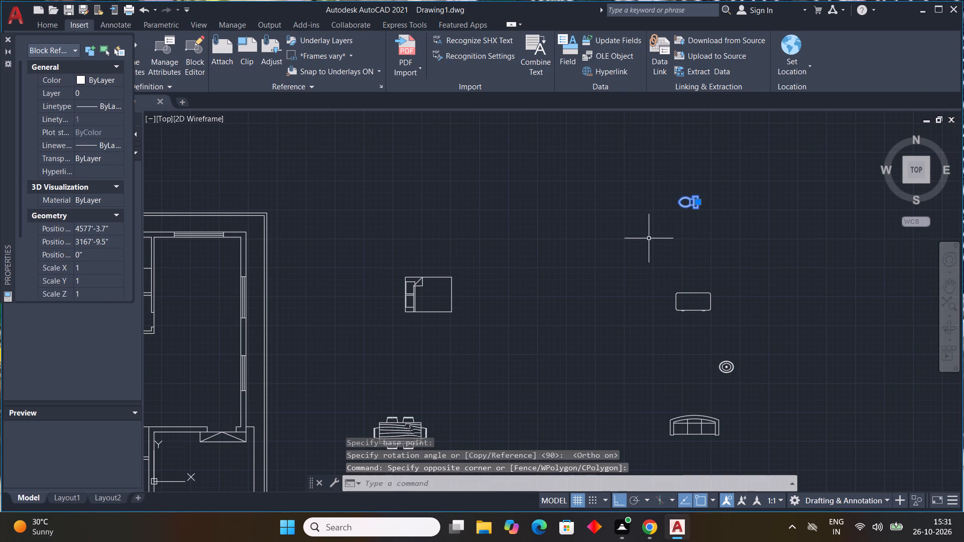
{"action": "key", "text": "c"}
{"action": "type", "text": "o"}
{"action": "key", "text": "space"}
{"action": "left_click", "coordinate": [697, 192]}
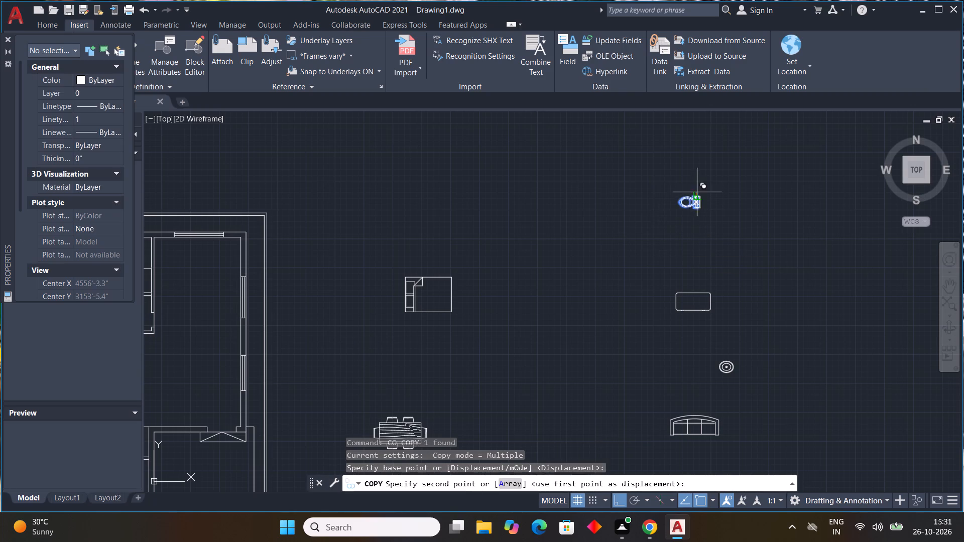
{"action": "middle_click_drag", "start_coordinate": [571, 207], "coordinate": [597, 231]}
{"action": "scroll", "coordinate": [579, 220], "scroll_direction": "down", "scroll_amount": 1}
{"action": "key", "text": "F8"}
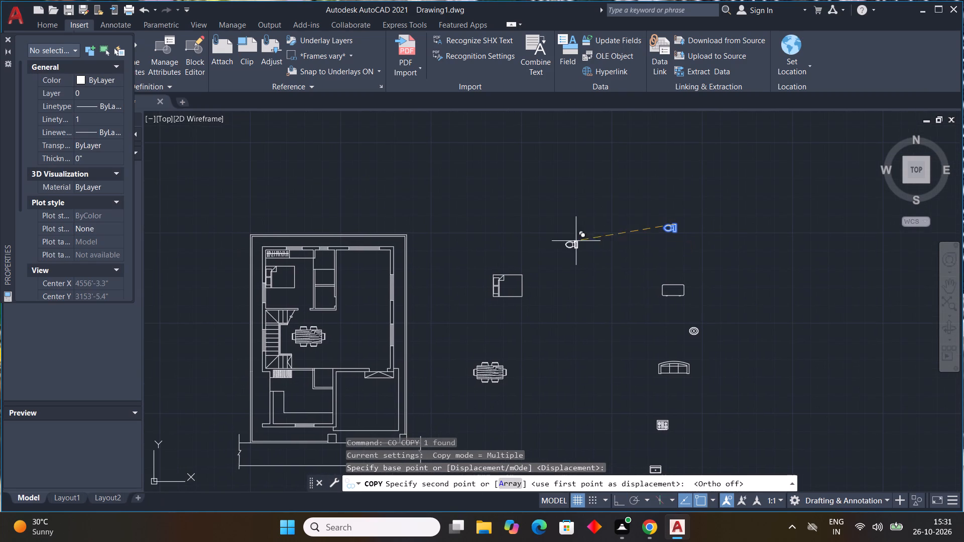
{"action": "middle_click_drag", "start_coordinate": [360, 284], "coordinate": [476, 236]}
{"action": "middle_click", "coordinate": [476, 236]}
{"action": "scroll", "coordinate": [441, 212], "scroll_direction": "up", "scroll_amount": 3}
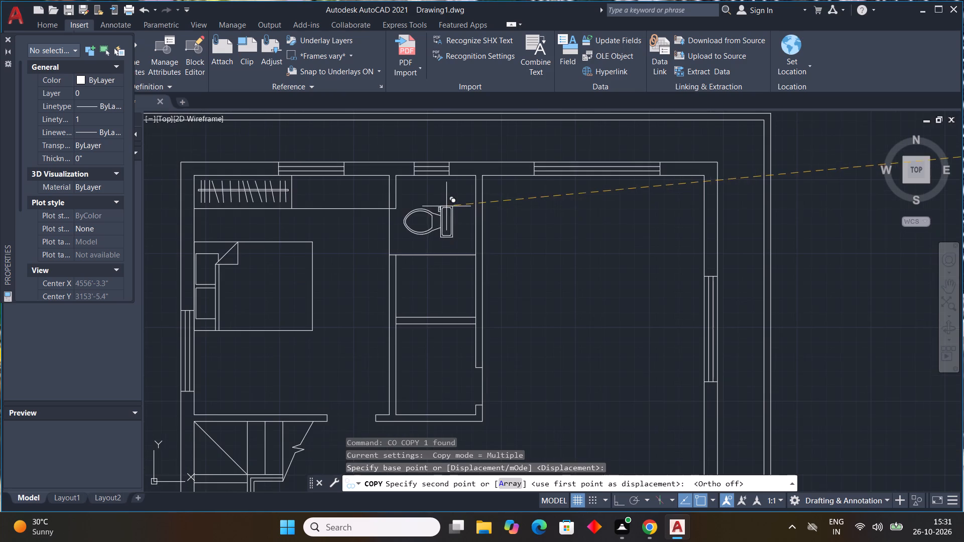
{"action": "scroll", "coordinate": [470, 189], "scroll_direction": "up", "scroll_amount": 2}
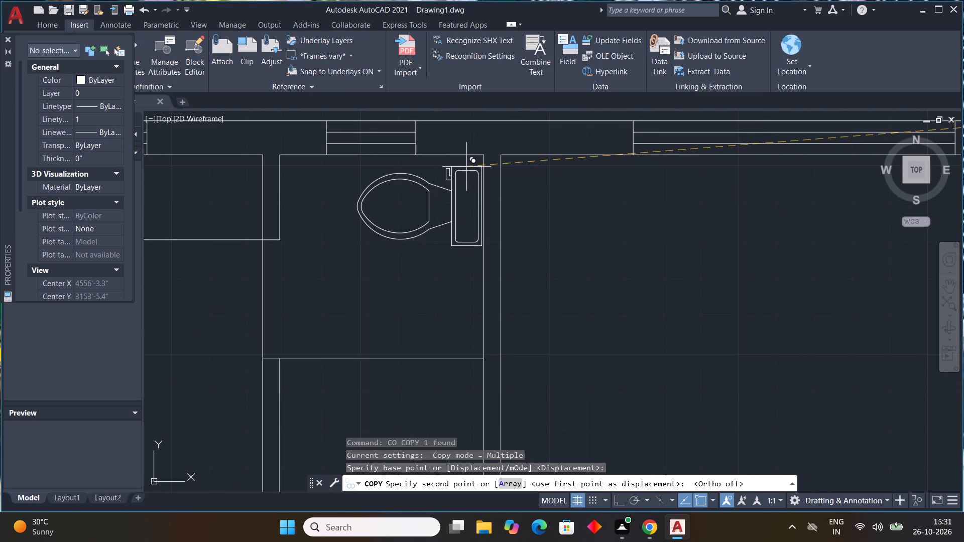
{"action": "left_click", "coordinate": [466, 167]}
{"action": "scroll", "coordinate": [395, 190], "scroll_direction": "down", "scroll_amount": 4}
{"action": "key", "text": "Escape"}
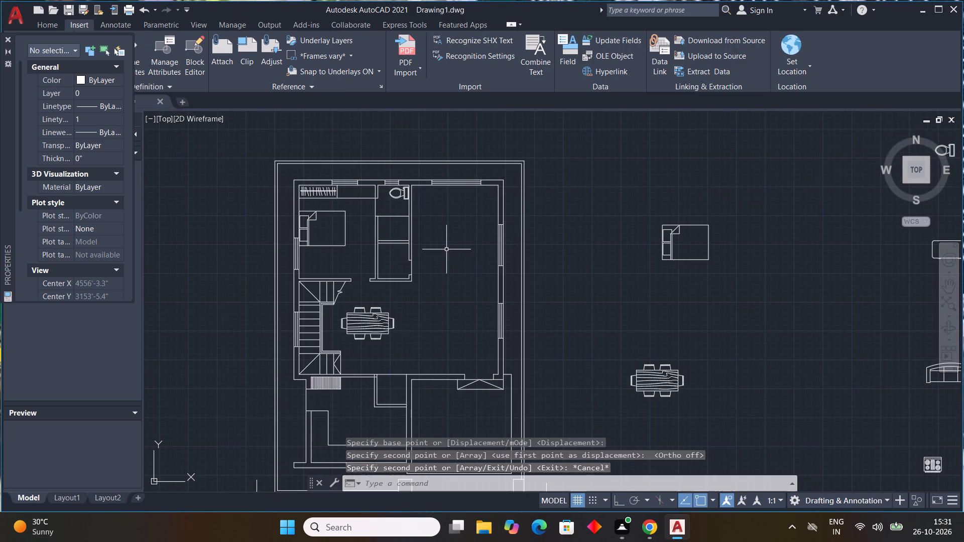
{"action": "key", "text": "Escape"}
{"action": "key", "text": "Escape"}
{"action": "key", "text": "Escape"}
Rotate the oval sink block 270° about its east edge with Ortho on.
{"action": "scroll", "coordinate": [445, 246], "scroll_direction": "down", "scroll_amount": 2}
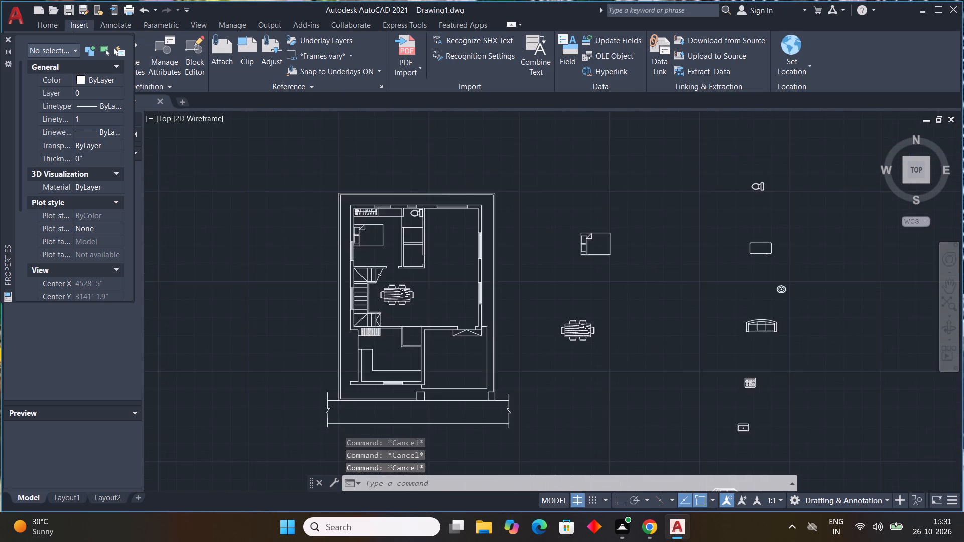
{"action": "middle_click_drag", "start_coordinate": [538, 290], "coordinate": [502, 266]}
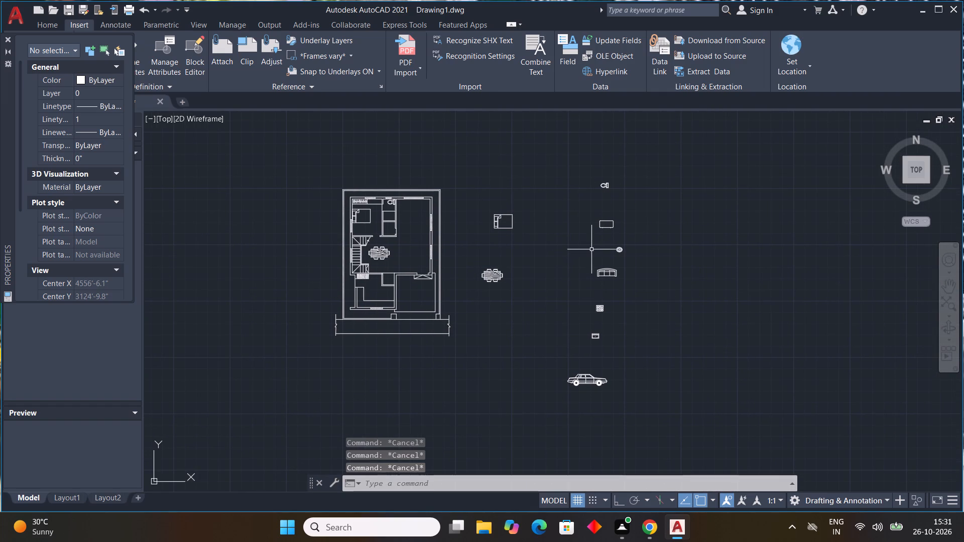
{"action": "scroll", "coordinate": [641, 251], "scroll_direction": "up", "scroll_amount": 2}
{"action": "scroll", "coordinate": [641, 251], "scroll_direction": "down", "scroll_amount": 2}
{"action": "middle_click_drag", "start_coordinate": [655, 244], "coordinate": [656, 244]}
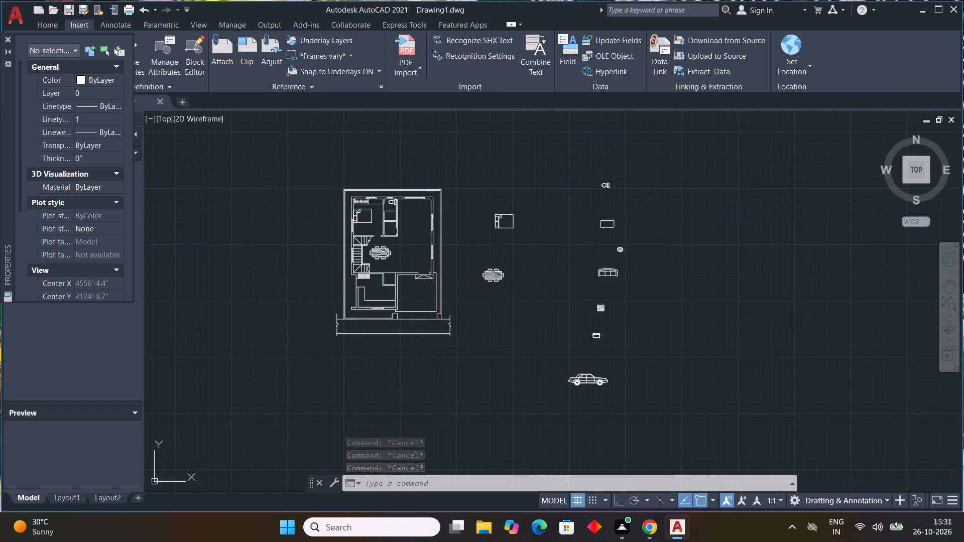
{"action": "middle_click_drag", "start_coordinate": [656, 244], "coordinate": [663, 237]}
{"action": "left_click_drag", "start_coordinate": [644, 232], "coordinate": [630, 251]}
{"action": "left_click", "coordinate": [621, 253]}
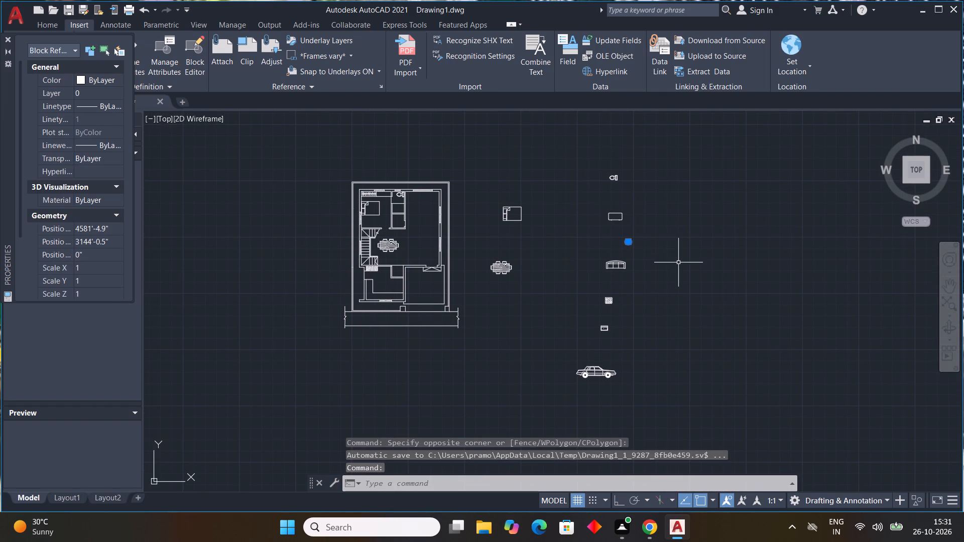
{"action": "type", "text": "ro"}
{"action": "key", "text": "space"}
{"action": "scroll", "coordinate": [644, 238], "scroll_direction": "up", "scroll_amount": 3}
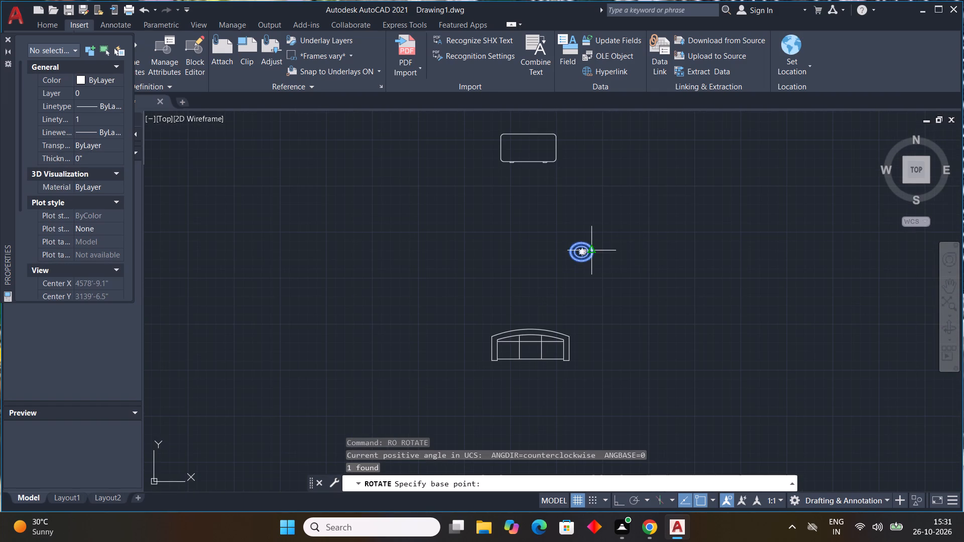
{"action": "left_click_drag", "start_coordinate": [592, 250], "coordinate": [591, 256]}
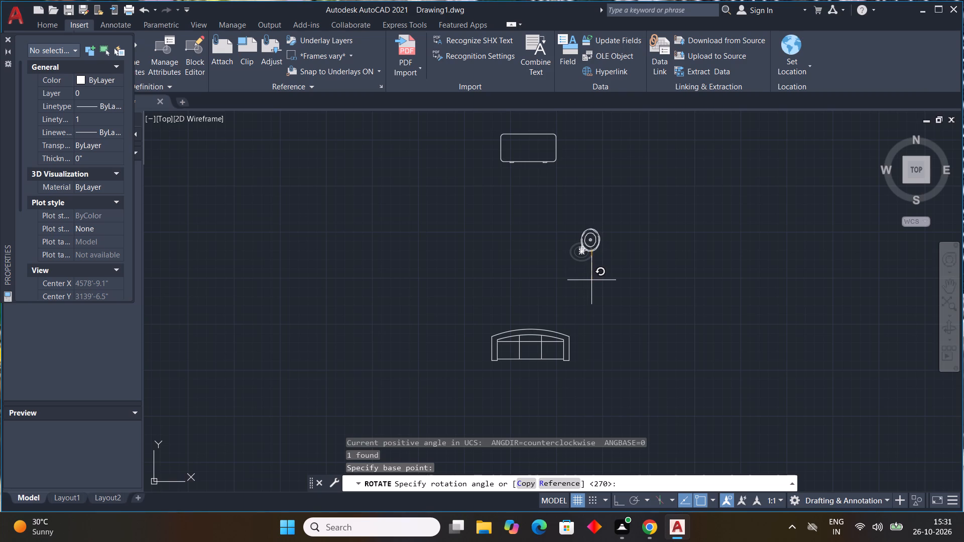
{"action": "key", "text": "F8"}
{"action": "left_click", "coordinate": [593, 280]}
Rotate the original toilet block 180° about its tank so that the bowl faces east.
{"action": "scroll", "coordinate": [605, 232], "scroll_direction": "down", "scroll_amount": 2}
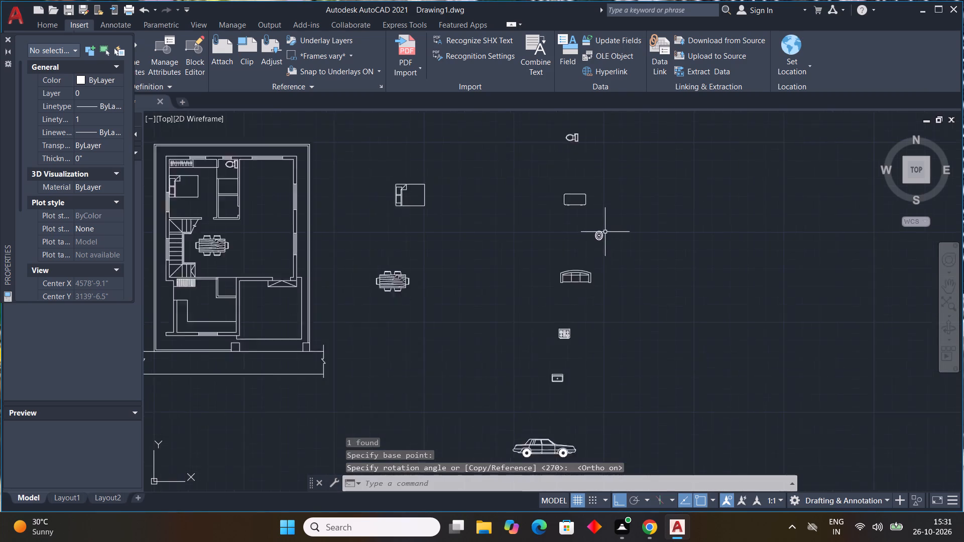
{"action": "scroll", "coordinate": [605, 232], "scroll_direction": "down", "scroll_amount": 1}
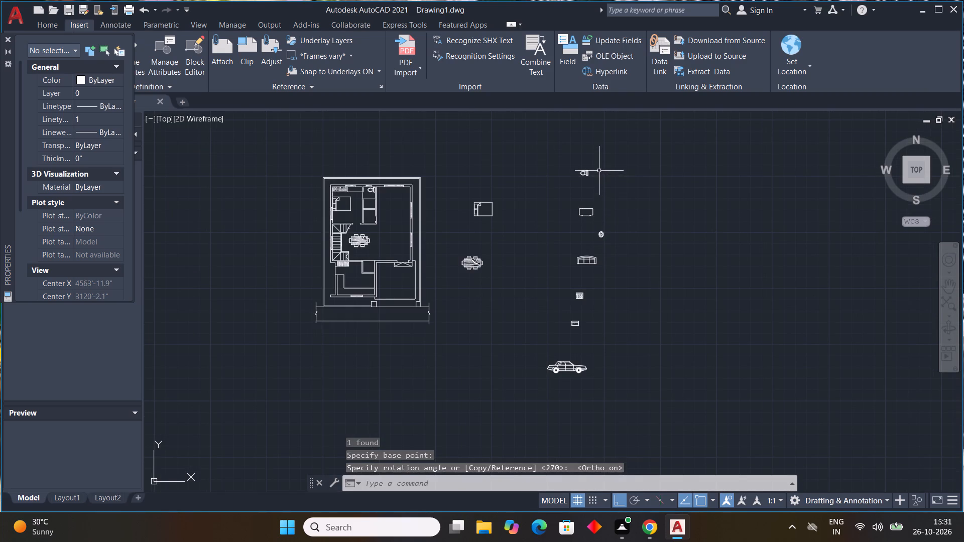
{"action": "left_click_drag", "start_coordinate": [599, 171], "coordinate": [595, 175]}
{"action": "left_click", "coordinate": [559, 194]}
{"action": "type", "text": "ro"}
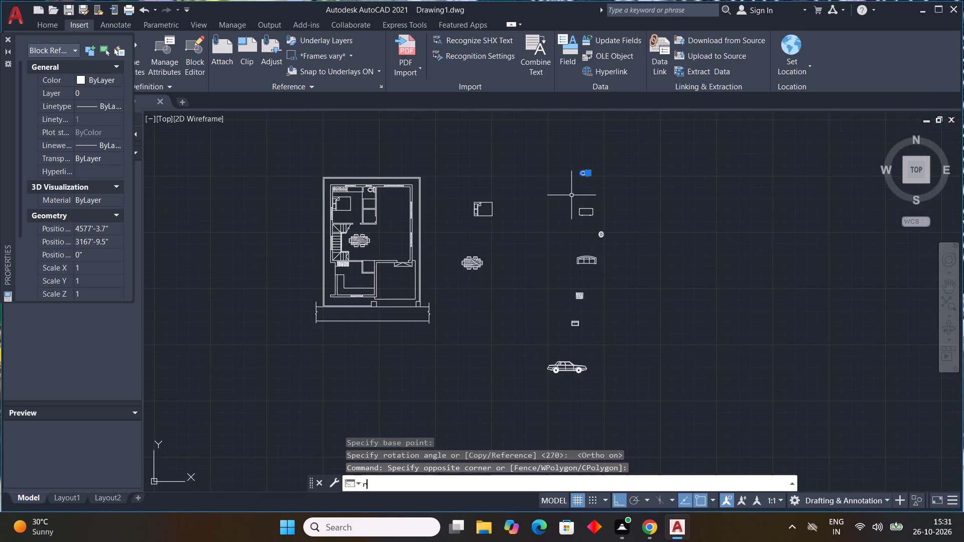
{"action": "key", "text": "space"}
{"action": "left_click", "coordinate": [590, 174]}
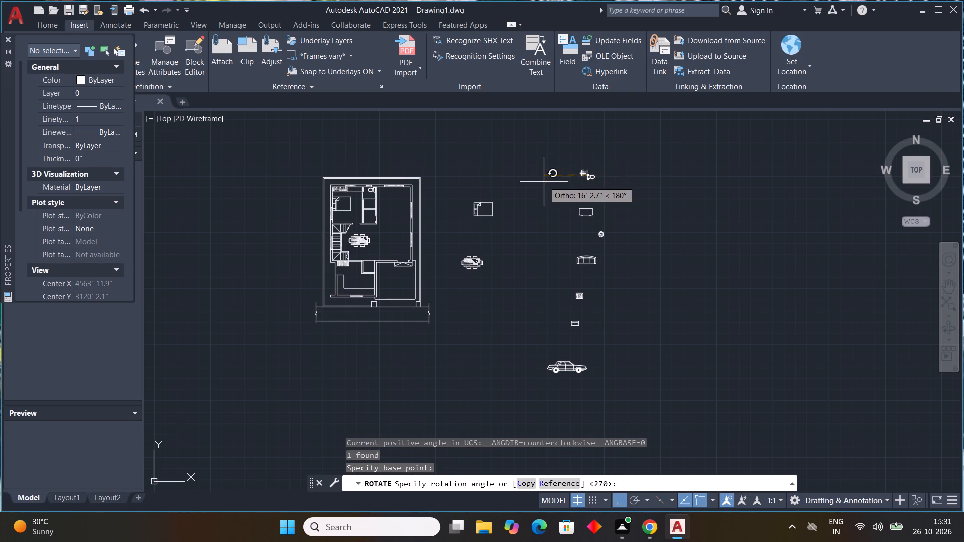
{"action": "left_click", "coordinate": [544, 182]}
Copy the east-facing toilet block into the southern bathroom, its tank against the west wall near the northwest corner.
{"action": "left_click_drag", "start_coordinate": [615, 167], "coordinate": [602, 171]}
{"action": "left_click", "coordinate": [552, 191]}
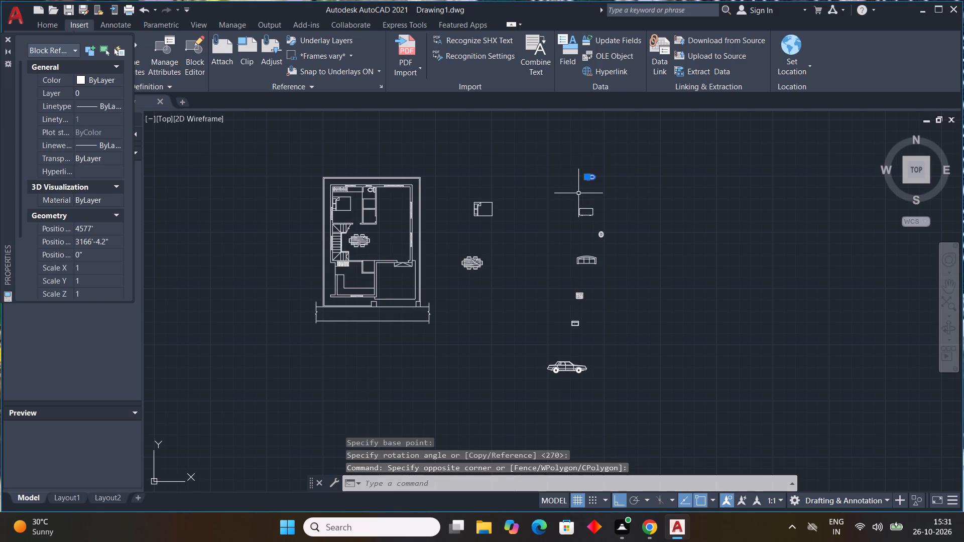
{"action": "type", "text": "co"}
{"action": "key", "text": "space"}
{"action": "scroll", "coordinate": [585, 175], "scroll_direction": "up", "scroll_amount": 3}
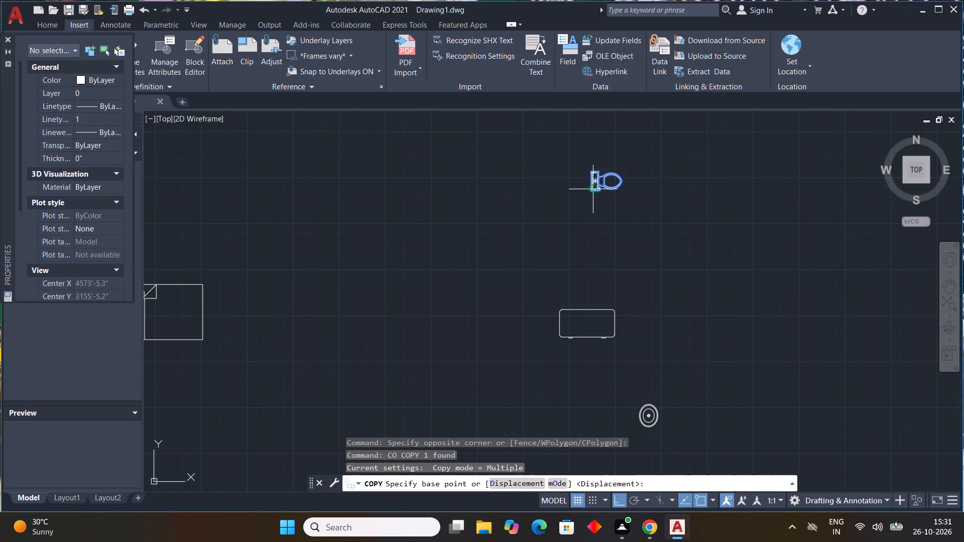
{"action": "left_click_drag", "start_coordinate": [591, 191], "coordinate": [582, 193]}
{"action": "middle_click_drag", "start_coordinate": [522, 225], "coordinate": [550, 252]}
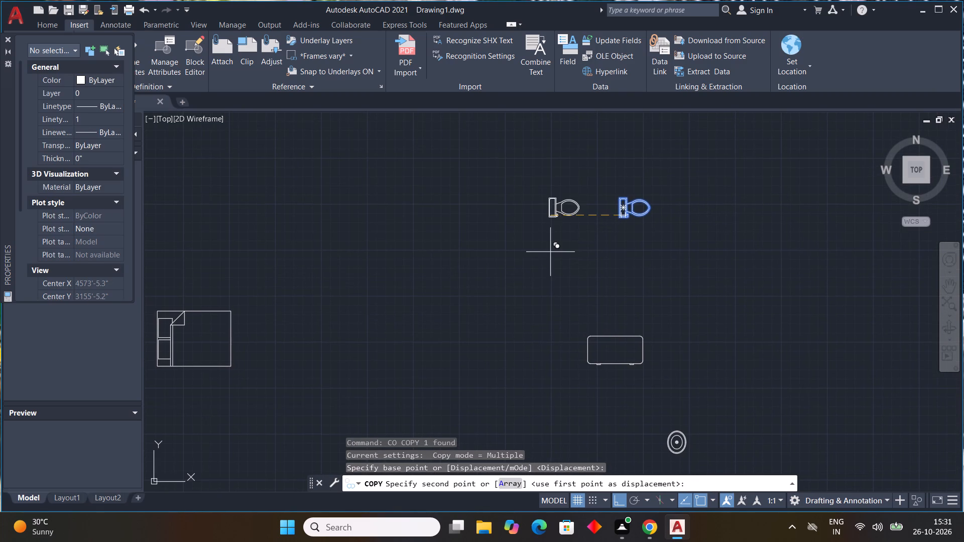
{"action": "key", "text": "F8"}
{"action": "scroll", "coordinate": [458, 259], "scroll_direction": "down", "scroll_amount": 4}
{"action": "scroll", "coordinate": [460, 263], "scroll_direction": "up", "scroll_amount": 1}
{"action": "middle_click_drag", "start_coordinate": [471, 263], "coordinate": [554, 256]}
{"action": "scroll", "coordinate": [358, 277], "scroll_direction": "up", "scroll_amount": 2}
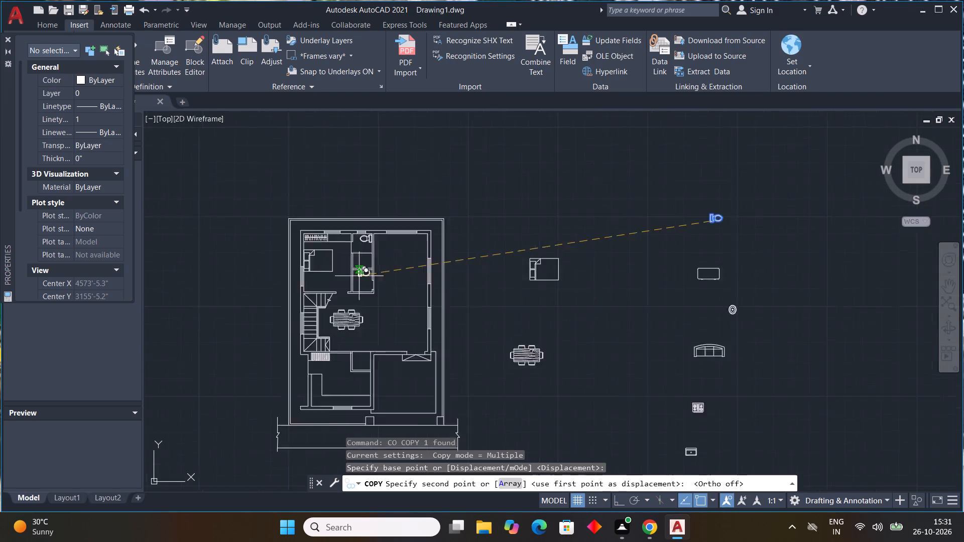
{"action": "scroll", "coordinate": [359, 276], "scroll_direction": "up", "scroll_amount": 2}
{"action": "middle_click_drag", "start_coordinate": [364, 272], "coordinate": [430, 274]}
{"action": "scroll", "coordinate": [417, 285], "scroll_direction": "up", "scroll_amount": 1}
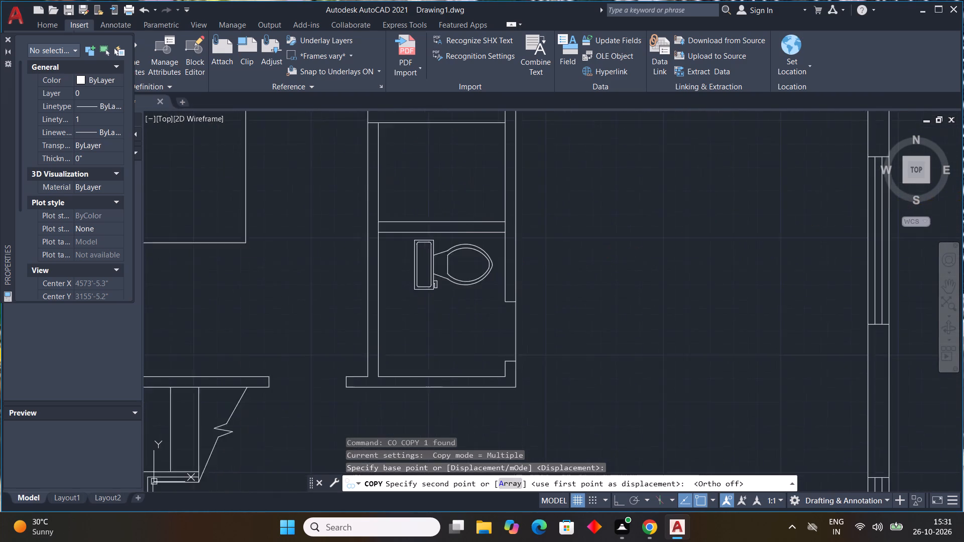
{"action": "scroll", "coordinate": [416, 285], "scroll_direction": "up", "scroll_amount": 1}
{"action": "left_click", "coordinate": [365, 279]}
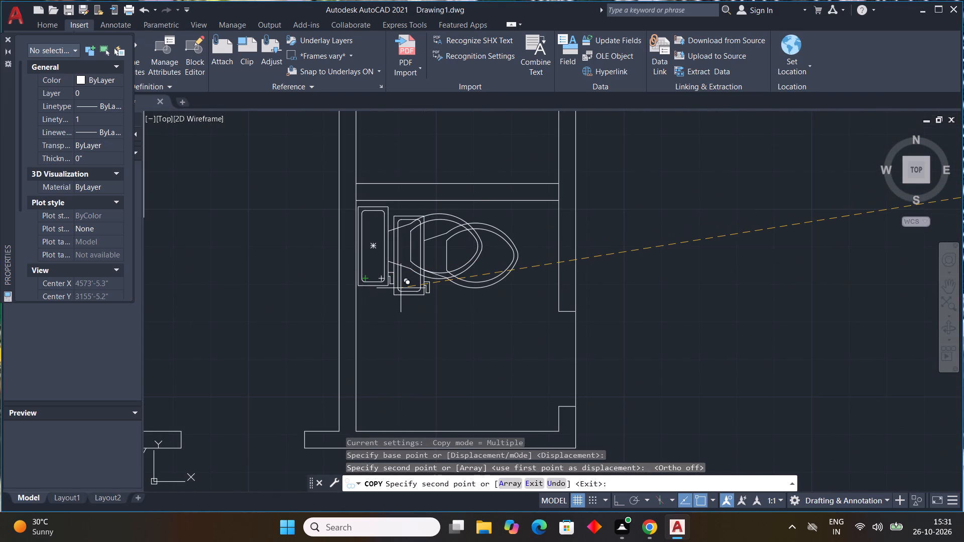
{"action": "key", "text": "Escape"}
{"action": "key", "text": "Escape"}
Copy the oval sink block into the northern bathroom, against the east wall just south of the toilet.
{"action": "scroll", "coordinate": [401, 288], "scroll_direction": "down", "scroll_amount": 3}
{"action": "scroll", "coordinate": [470, 303], "scroll_direction": "down", "scroll_amount": 1}
{"action": "middle_click_drag", "start_coordinate": [469, 303], "coordinate": [407, 236]}
{"action": "scroll", "coordinate": [407, 236], "scroll_direction": "down", "scroll_amount": 3}
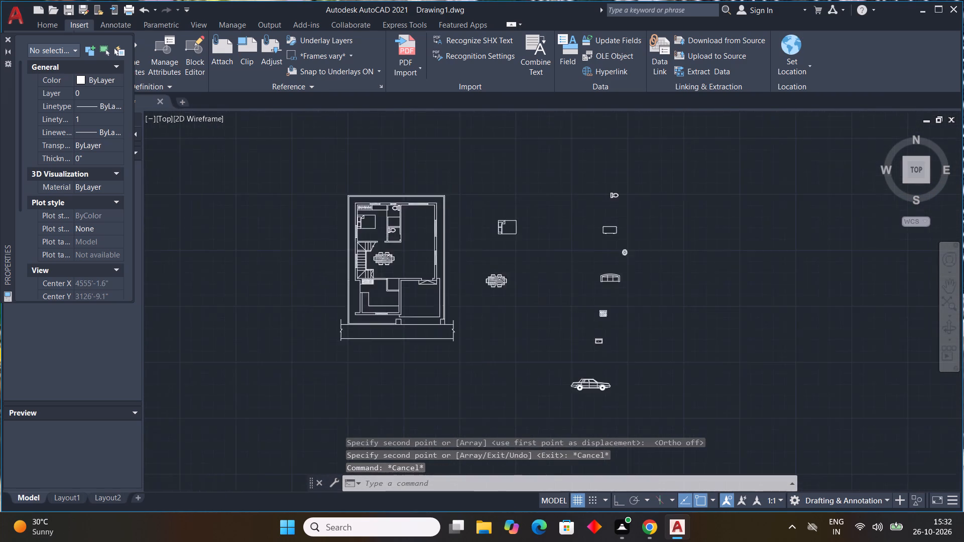
{"action": "scroll", "coordinate": [544, 241], "scroll_direction": "up", "scroll_amount": 2}
{"action": "left_click", "coordinate": [538, 256]}
{"action": "type", "text": "co"}
{"action": "key", "text": "space"}
{"action": "left_click_drag", "start_coordinate": [541, 253], "coordinate": [534, 251]}
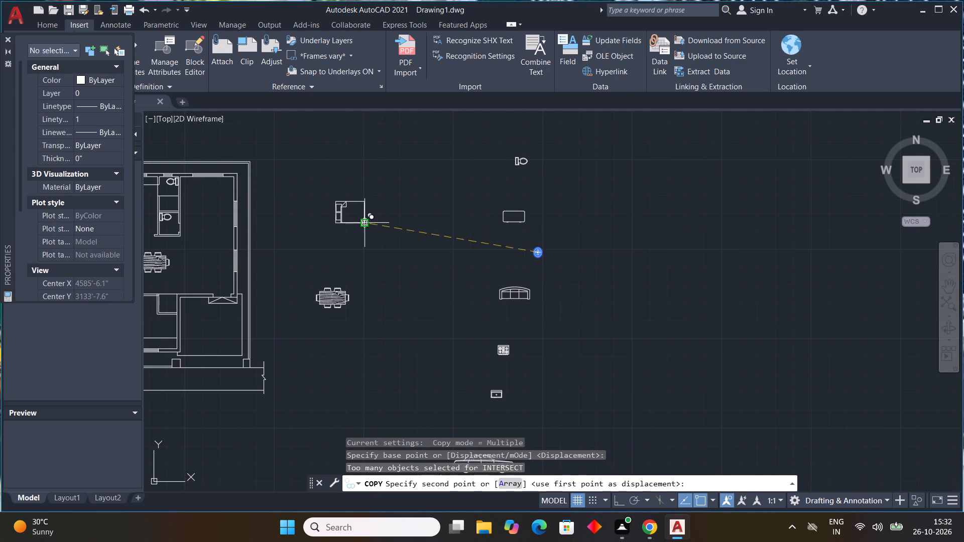
{"action": "middle_click_drag", "start_coordinate": [386, 227], "coordinate": [568, 272]}
{"action": "scroll", "coordinate": [352, 234], "scroll_direction": "up", "scroll_amount": 1}
{"action": "middle_click_drag", "start_coordinate": [360, 236], "coordinate": [391, 237]}
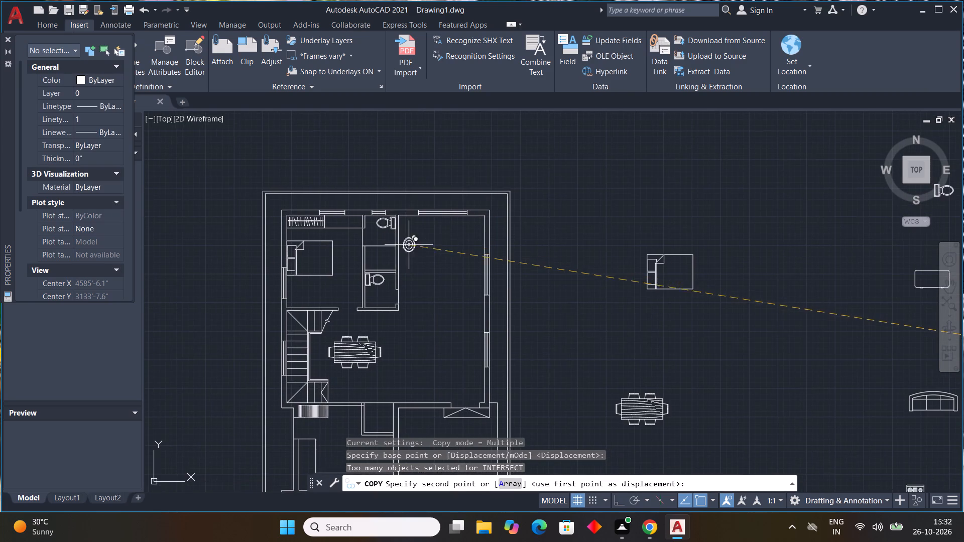
{"action": "scroll", "coordinate": [386, 240], "scroll_direction": "up", "scroll_amount": 2}
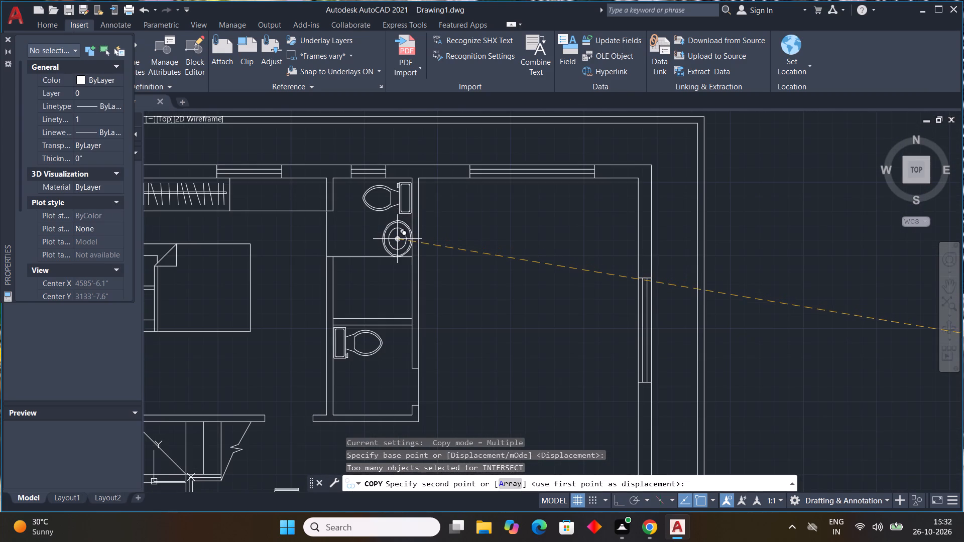
{"action": "left_click", "coordinate": [397, 239]}
Place a second copy of the oval sink in the southern bathroom, against the west wall south of the toilet.
{"action": "scroll", "coordinate": [458, 275], "scroll_direction": "down", "scroll_amount": 1}
{"action": "middle_click_drag", "start_coordinate": [458, 275], "coordinate": [463, 218]}
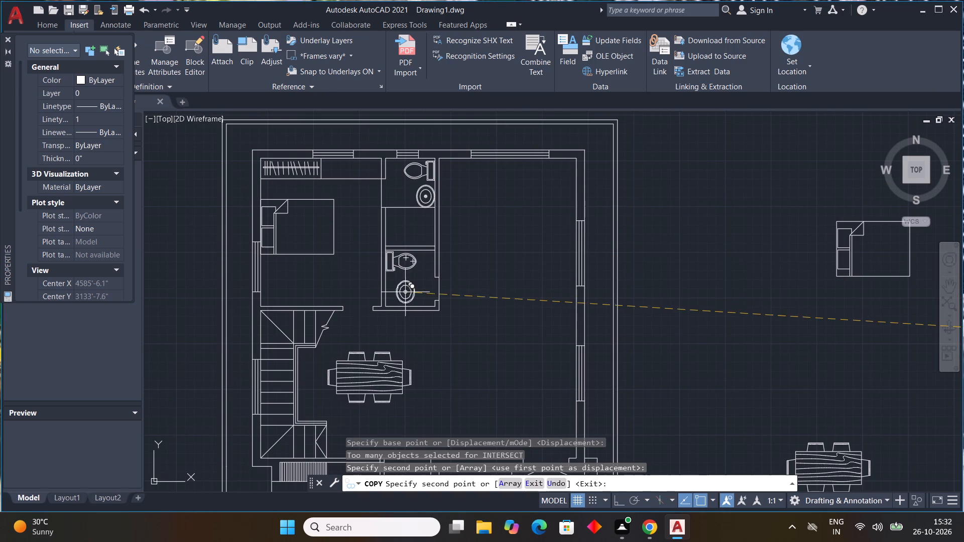
{"action": "scroll", "coordinate": [399, 293], "scroll_direction": "up", "scroll_amount": 2}
{"action": "left_click", "coordinate": [385, 291]}
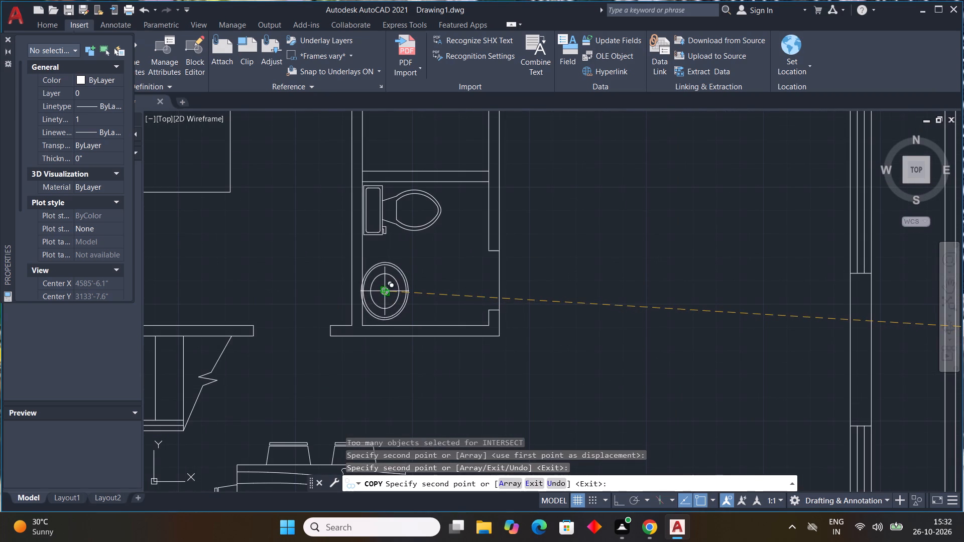
{"action": "key", "text": "Escape"}
{"action": "key", "text": "Escape"}
{"action": "key", "text": "Escape"}
{"action": "key", "text": "Escape"}
{"action": "key", "text": "Escape"}
{"action": "key", "text": "Escape"}
{"action": "key", "text": "Escape"}
Review the furnished floor plan and the source blocks still waiting beside it.
{"action": "scroll", "coordinate": [461, 292], "scroll_direction": "down", "scroll_amount": 4}
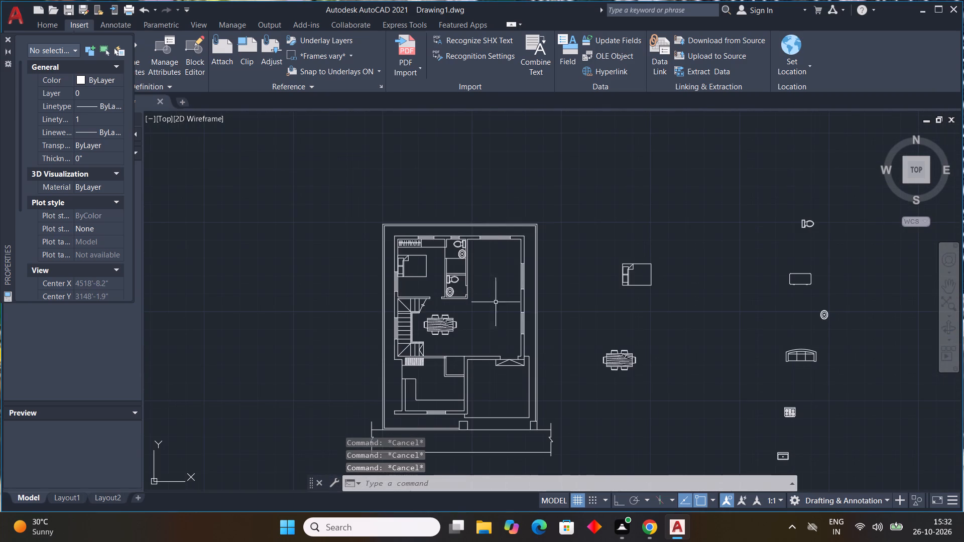
{"action": "middle_click_drag", "start_coordinate": [506, 302], "coordinate": [463, 270]}
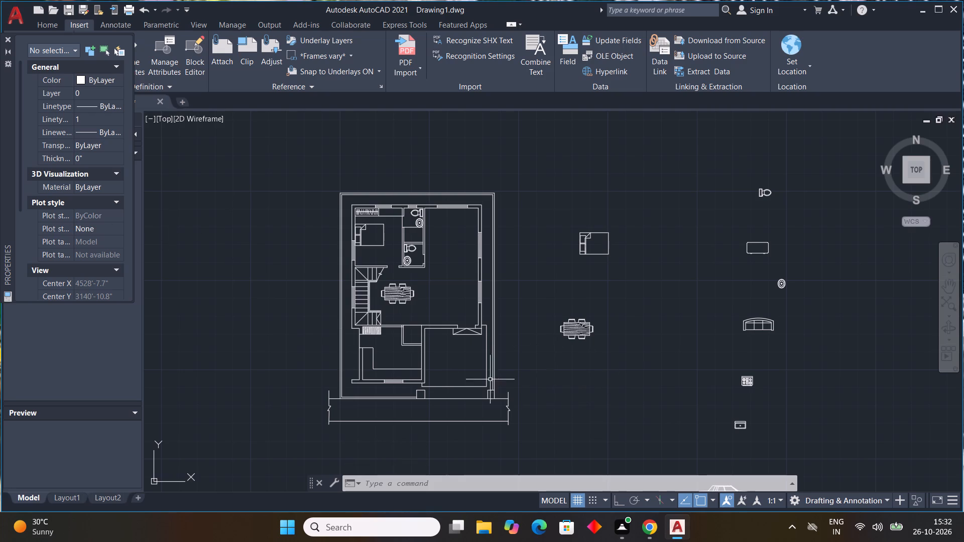
{"action": "scroll", "coordinate": [512, 363], "scroll_direction": "down", "scroll_amount": 3}
{"action": "scroll", "coordinate": [567, 378], "scroll_direction": "up", "scroll_amount": 1}
{"action": "middle_click_drag", "start_coordinate": [564, 373], "coordinate": [470, 329]}
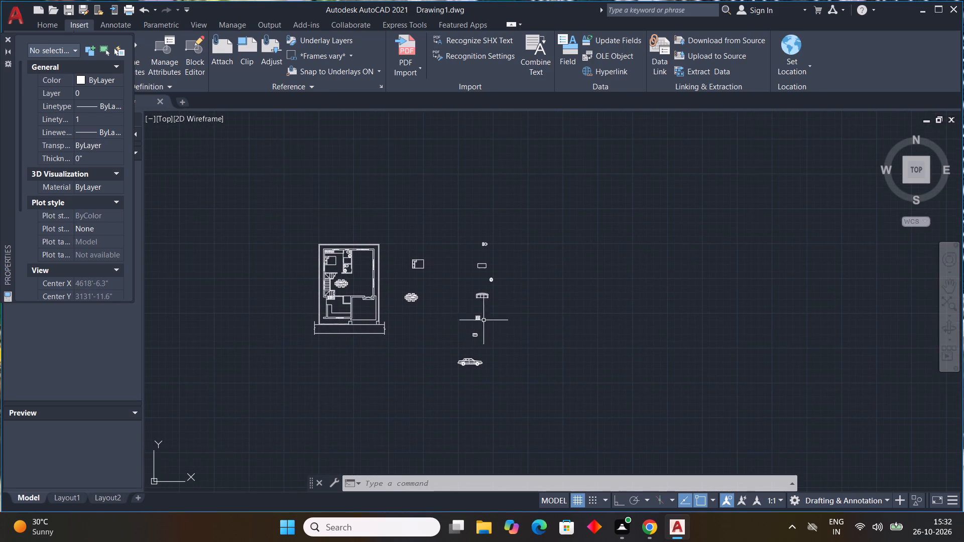
{"action": "scroll", "coordinate": [485, 291], "scroll_direction": "up", "scroll_amount": 4}
{"action": "scroll", "coordinate": [491, 292], "scroll_direction": "down", "scroll_amount": 2}
{"action": "middle_click_drag", "start_coordinate": [491, 292], "coordinate": [492, 292]}
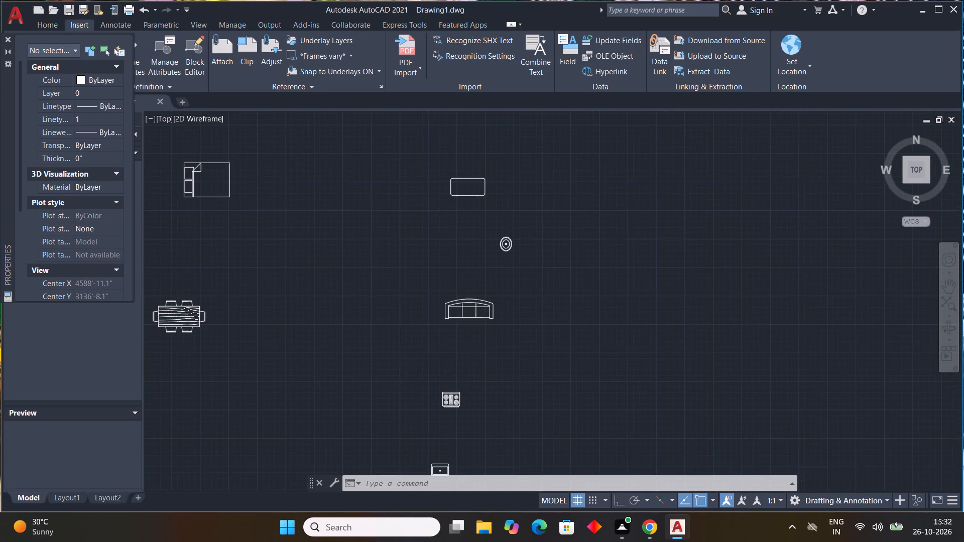
{"action": "middle_click_drag", "start_coordinate": [492, 292], "coordinate": [505, 274]}
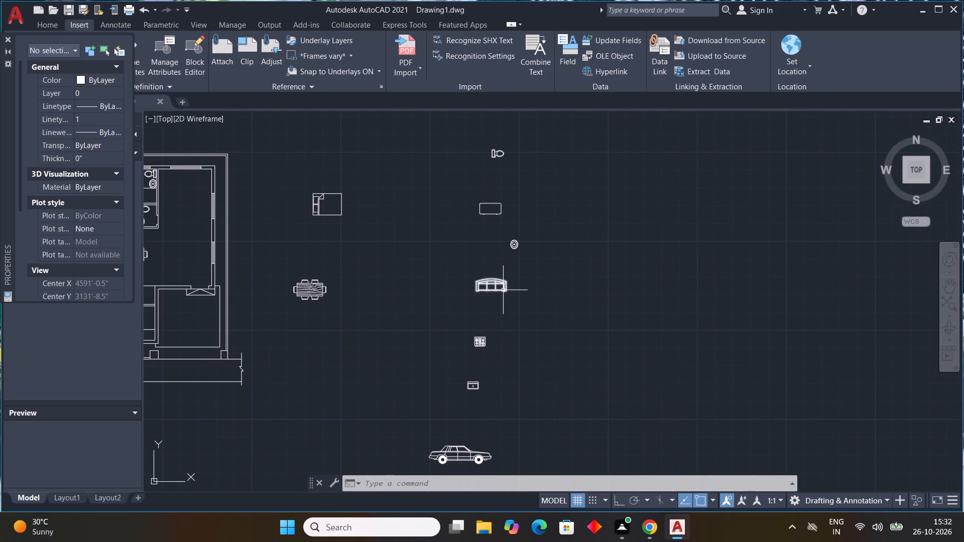
{"action": "scroll", "coordinate": [503, 291], "scroll_direction": "down", "scroll_amount": 2}
{"action": "middle_click_drag", "start_coordinate": [508, 349], "coordinate": [544, 314]}
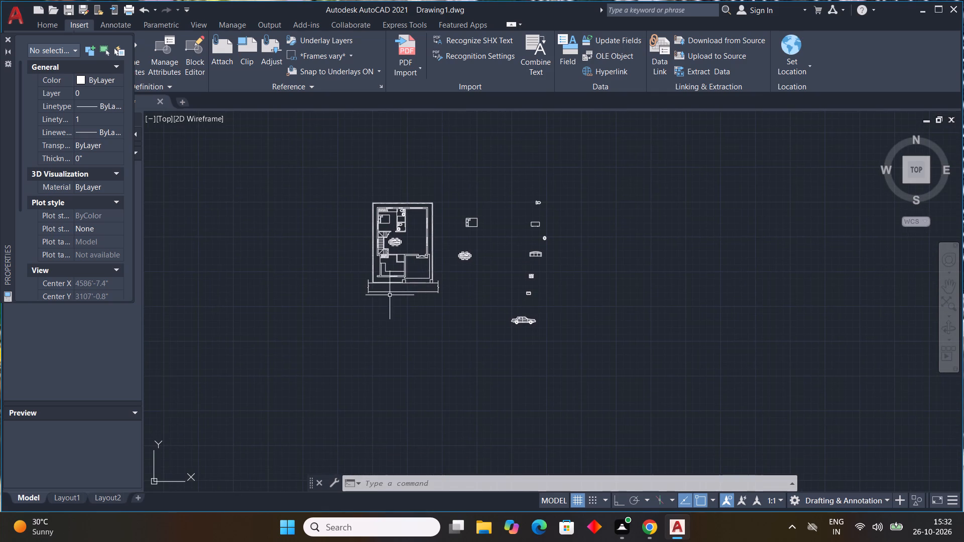
Rotate the rectangular kitchen sink block 180° about its northeast corner with Ortho on.
{"action": "scroll", "coordinate": [390, 295], "scroll_direction": "up", "scroll_amount": 2}
{"action": "middle_click_drag", "start_coordinate": [440, 305], "coordinate": [419, 327]}
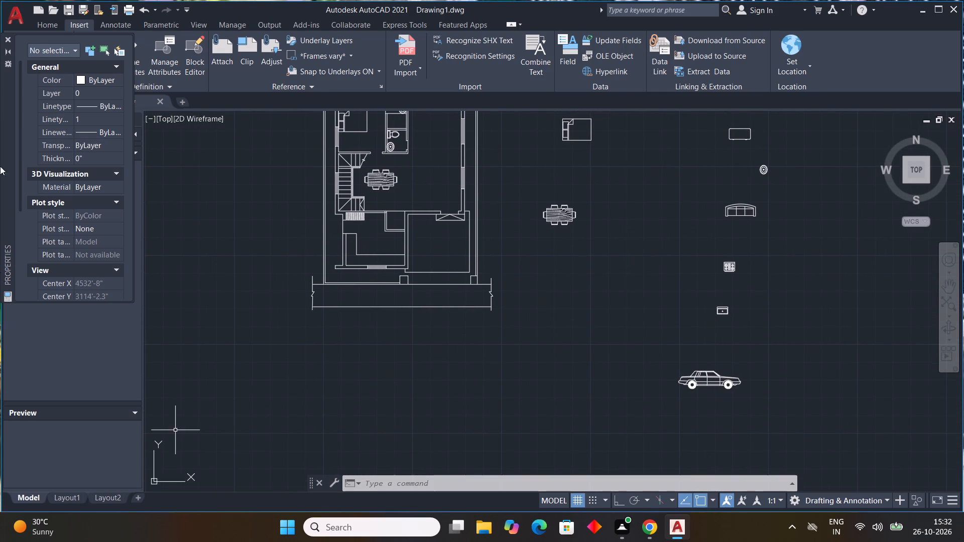
{"action": "left_click_drag", "start_coordinate": [745, 303], "coordinate": [720, 315]}
{"action": "left_click", "coordinate": [681, 325]}
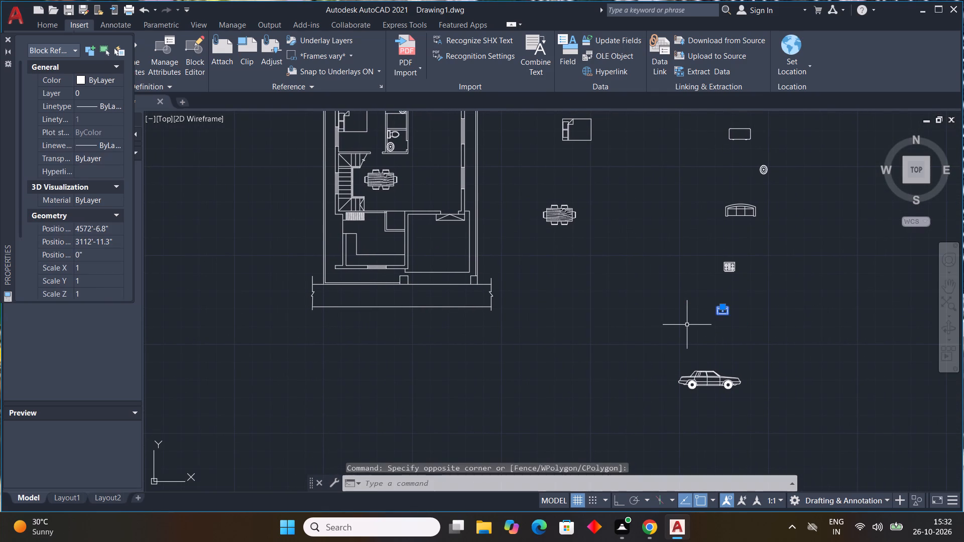
{"action": "key", "text": "r"}
{"action": "type", "text": "o"}
{"action": "key", "text": "space"}
{"action": "left_click_drag", "start_coordinate": [731, 303], "coordinate": [731, 303]}
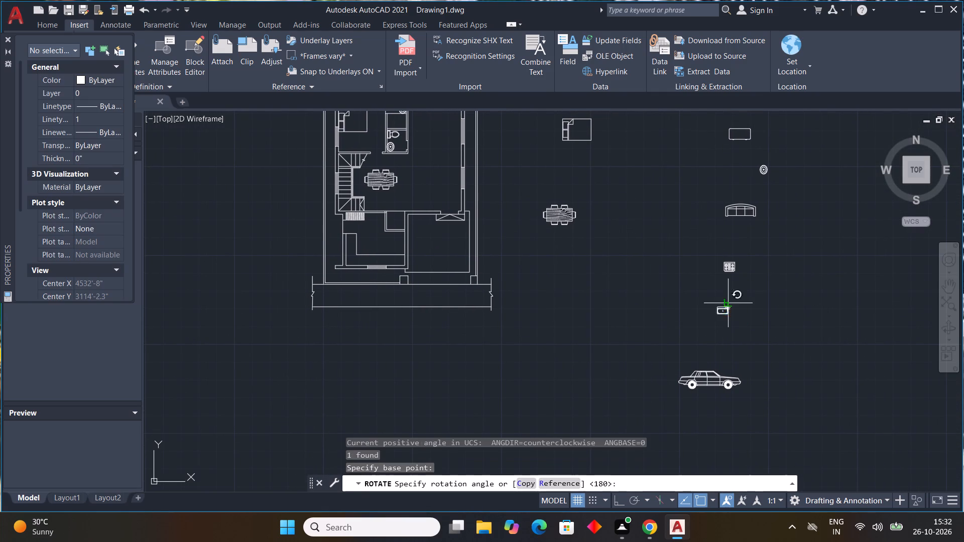
{"action": "left_click_drag", "start_coordinate": [731, 303], "coordinate": [733, 314]}
{"action": "key", "text": "F8"}
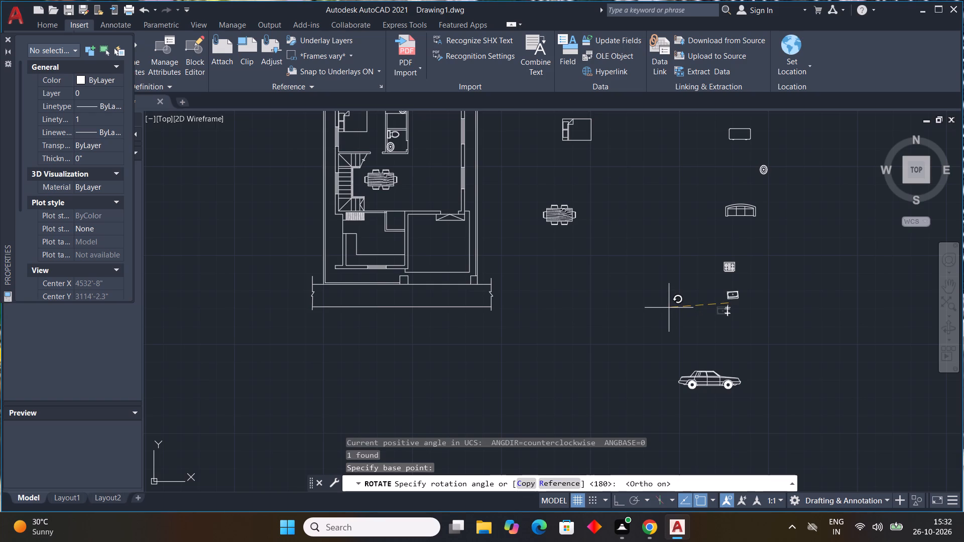
{"action": "left_click", "coordinate": [669, 308]}
Copy the rotated kitchen sink block onto the kitchen's south counter near its east end, with Ortho off.
{"action": "left_click", "coordinate": [735, 297]}
{"action": "key", "text": "c"}
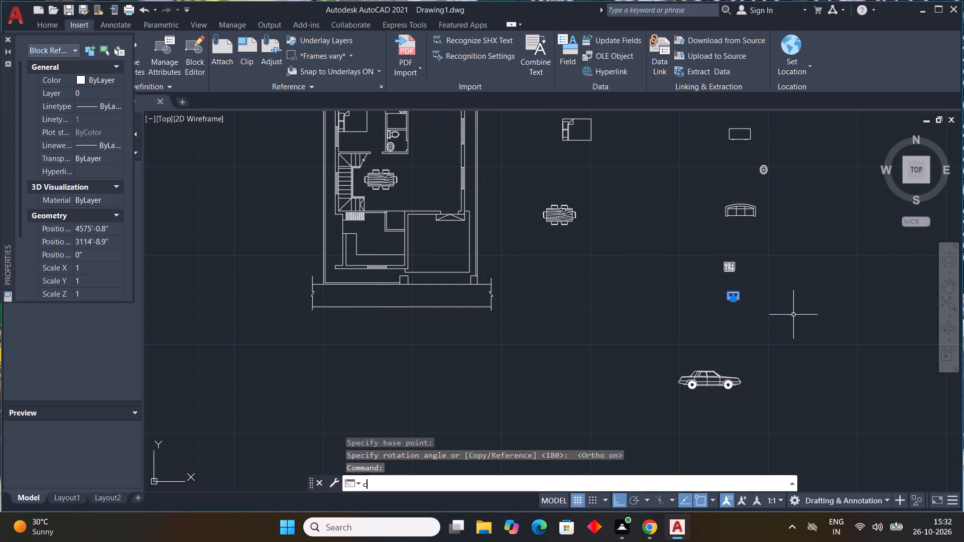
{"action": "key", "text": "o"}
{"action": "key", "text": "space"}
{"action": "left_click_drag", "start_coordinate": [735, 296], "coordinate": [712, 303]}
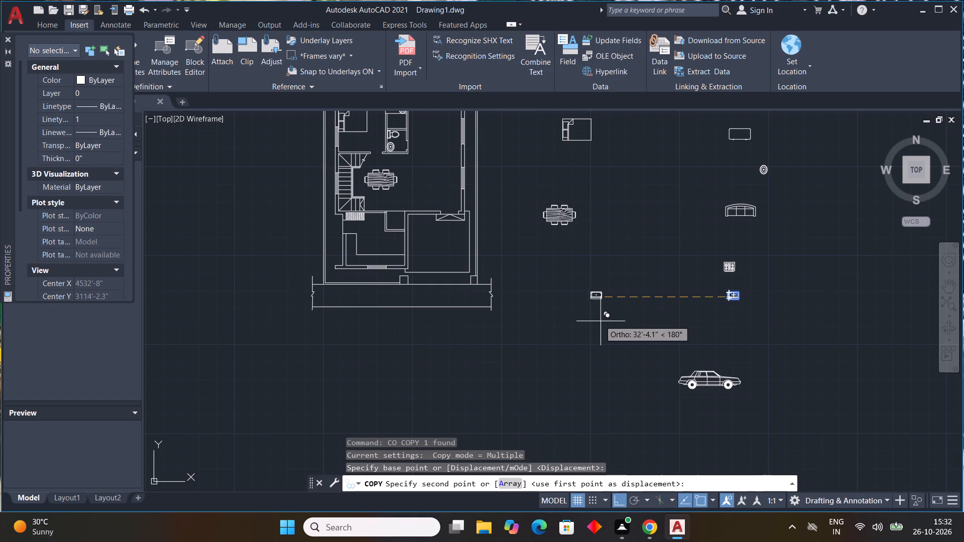
{"action": "key", "text": "F8"}
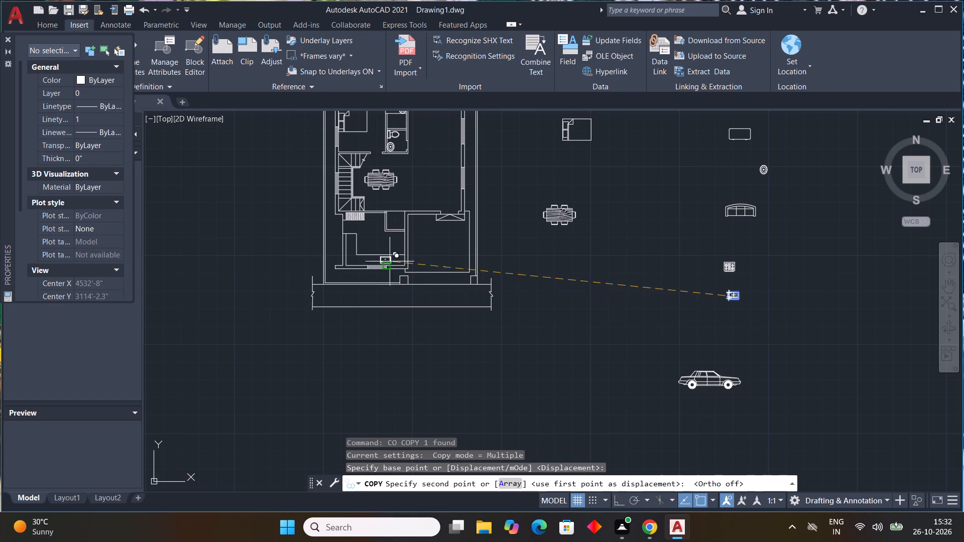
{"action": "scroll", "coordinate": [373, 259], "scroll_direction": "up", "scroll_amount": 3}
{"action": "middle_click_drag", "start_coordinate": [386, 270], "coordinate": [456, 266]}
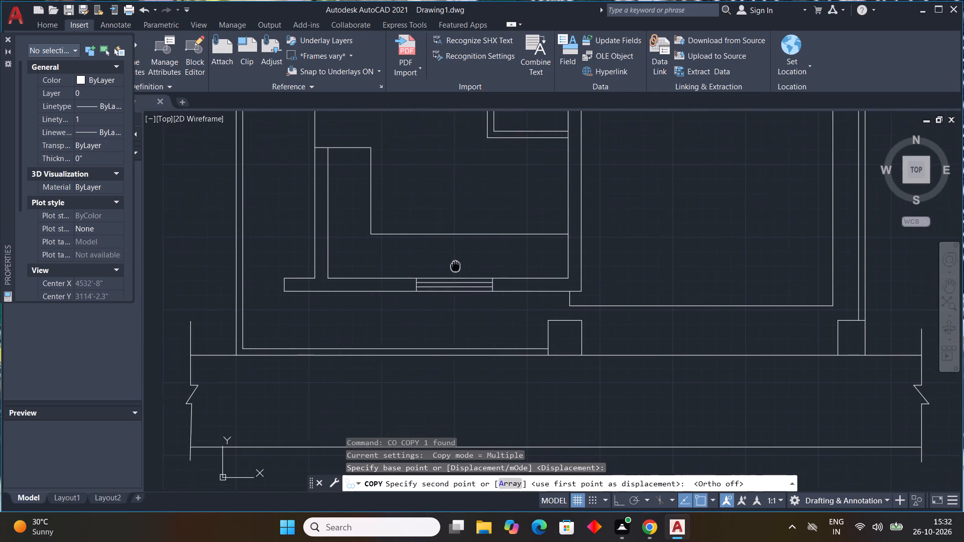
{"action": "middle_click_drag", "start_coordinate": [456, 266], "coordinate": [463, 264]}
{"action": "middle_click", "coordinate": [463, 264]}
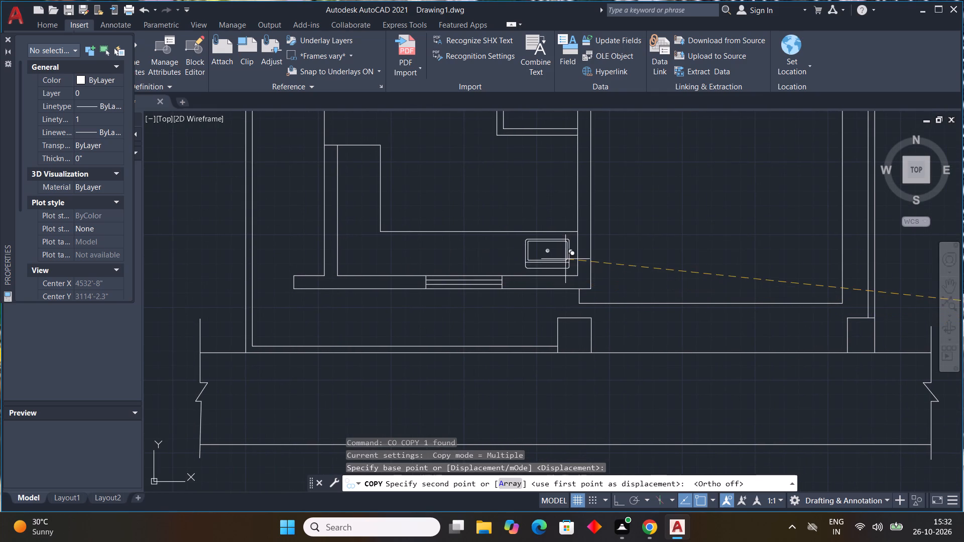
{"action": "left_click", "coordinate": [548, 260]}
{"action": "key", "text": "Escape"}
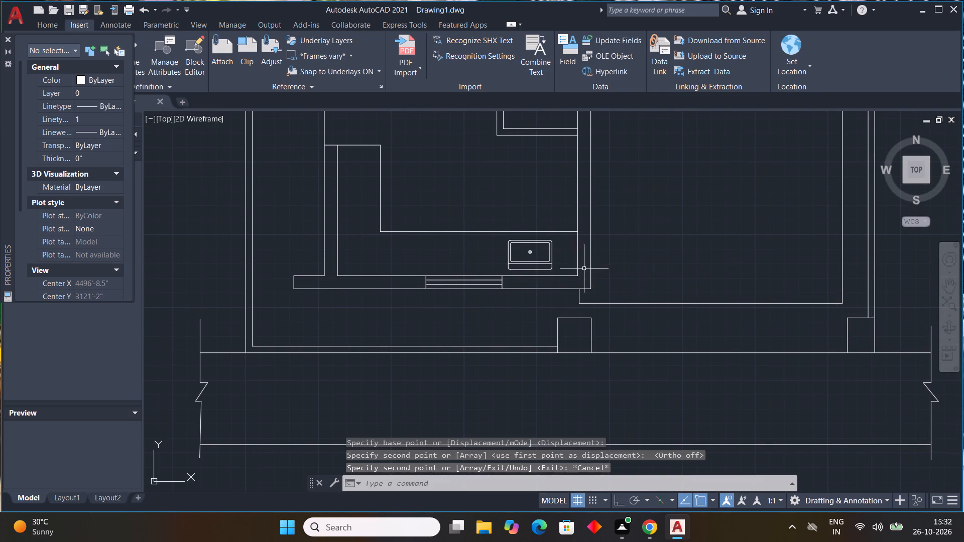
Copy the four-burner stove block onto the kitchen's south counter, west of the sink near the window's west end.
{"action": "scroll", "coordinate": [584, 269], "scroll_direction": "down", "scroll_amount": 4}
{"action": "middle_click_drag", "start_coordinate": [694, 308], "coordinate": [611, 296]}
{"action": "scroll", "coordinate": [720, 255], "scroll_direction": "up", "scroll_amount": 3}
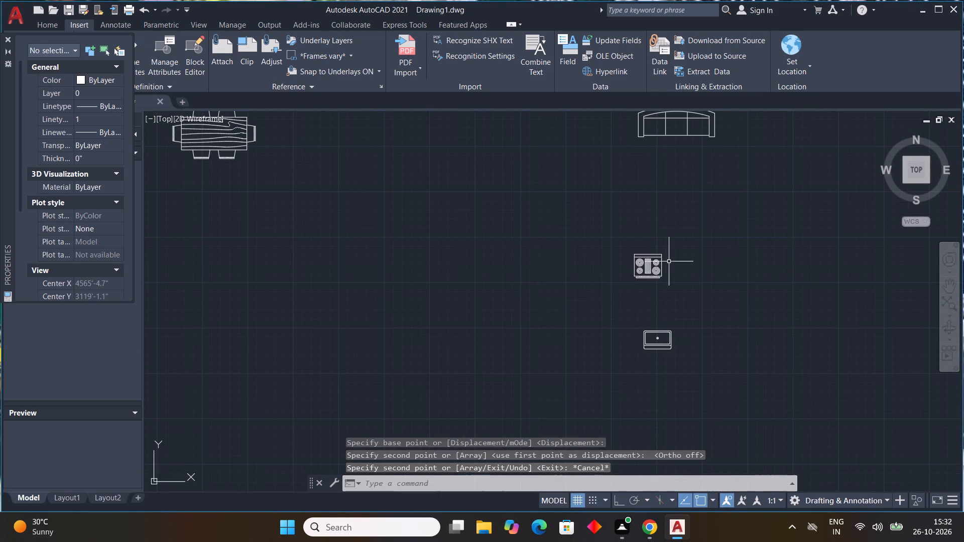
{"action": "left_click", "coordinate": [664, 261]}
{"action": "left_click", "coordinate": [614, 269]}
{"action": "type", "text": "co"}
{"action": "key", "text": "space"}
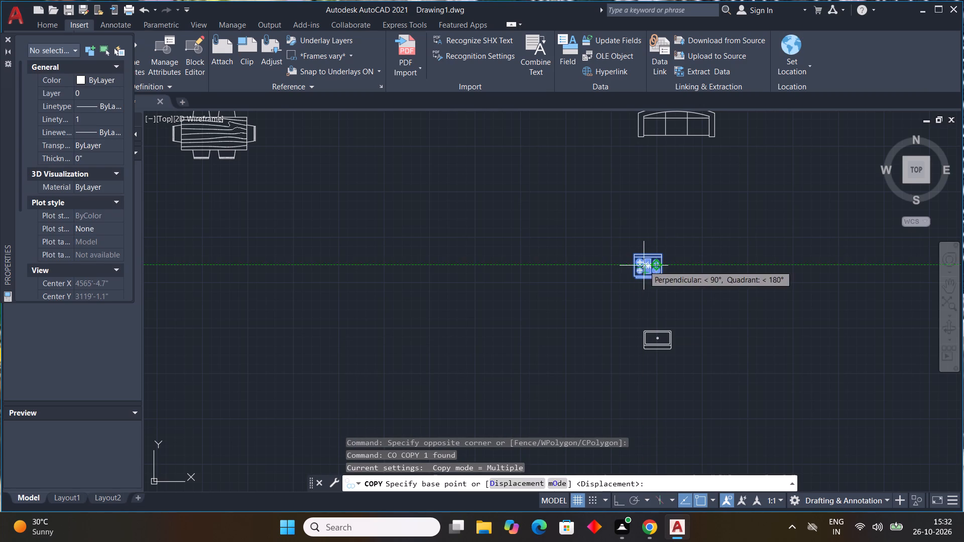
{"action": "left_click_drag", "start_coordinate": [644, 265], "coordinate": [638, 270]}
{"action": "middle_click_drag", "start_coordinate": [538, 295], "coordinate": [796, 237]}
{"action": "scroll", "coordinate": [549, 295], "scroll_direction": "down", "scroll_amount": 1}
{"action": "middle_click_drag", "start_coordinate": [795, 237], "coordinate": [790, 237]}
{"action": "middle_click_drag", "start_coordinate": [561, 237], "coordinate": [762, 263]}
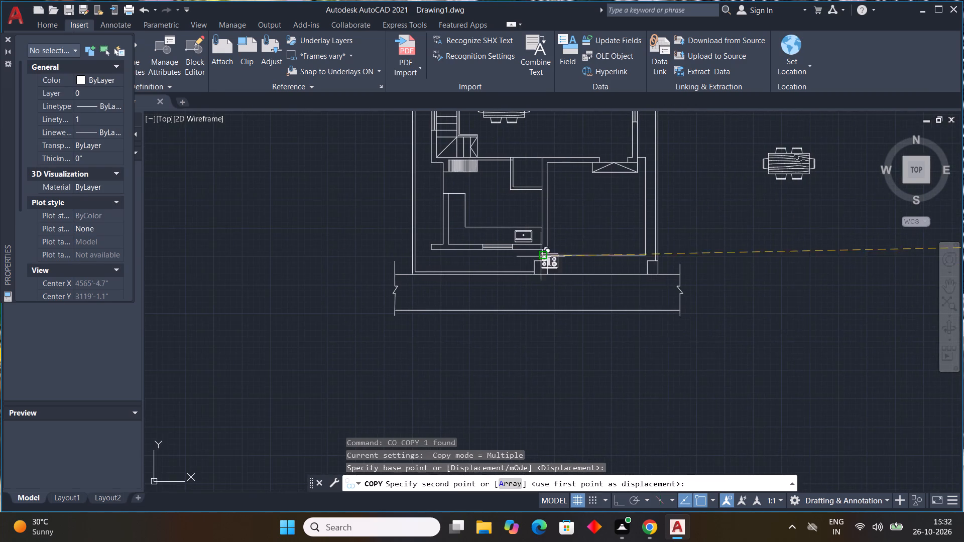
{"action": "scroll", "coordinate": [485, 234], "scroll_direction": "up", "scroll_amount": 3}
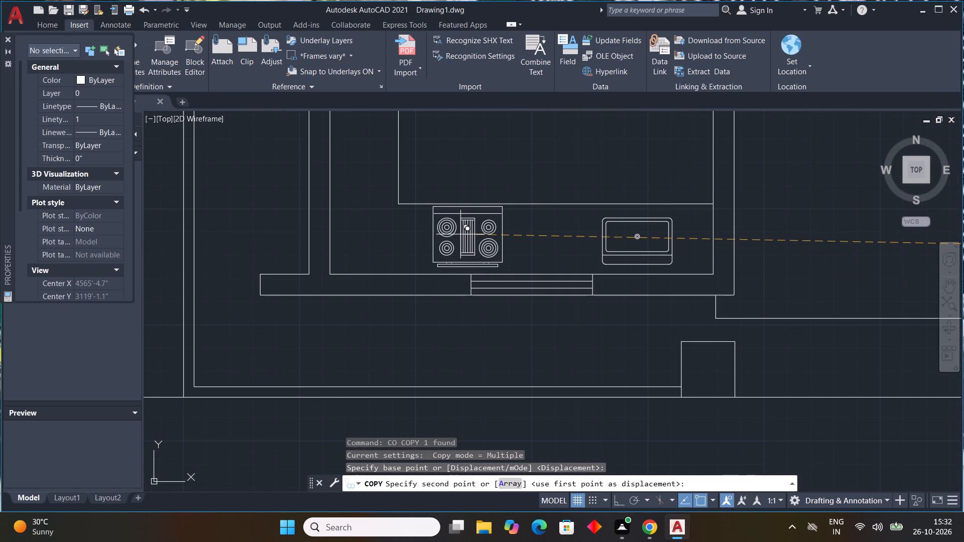
{"action": "left_click", "coordinate": [448, 235]}
{"action": "key", "text": "Escape"}
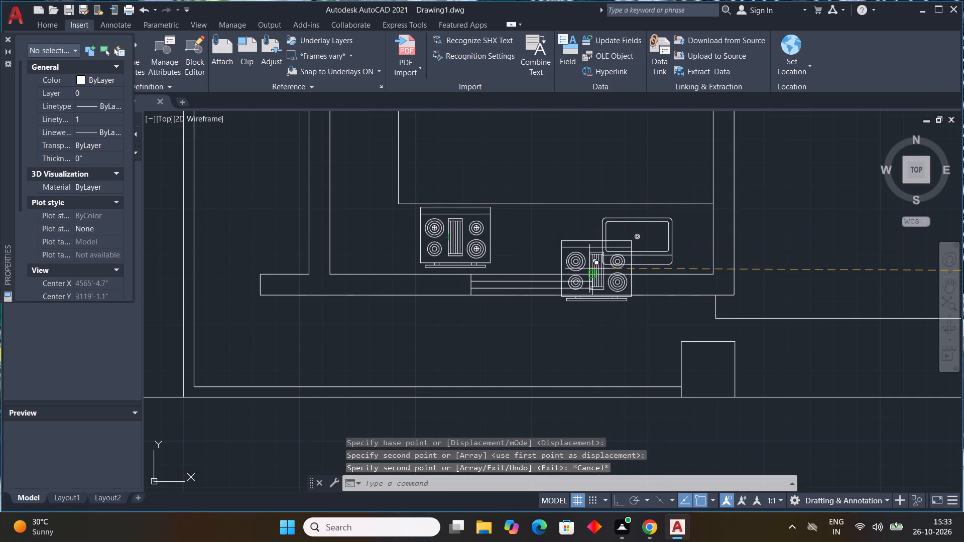
{"action": "key", "text": "Escape"}
{"action": "key", "text": "Escape"}
{"action": "key", "text": "Escape"}
{"action": "key", "text": "Escape"}
{"action": "key", "text": "Escape"}
{"action": "key", "text": "Escape"}
{"action": "key", "text": "Escape"}
{"action": "key", "text": "Escape"}
{"action": "key", "text": "Escape"}
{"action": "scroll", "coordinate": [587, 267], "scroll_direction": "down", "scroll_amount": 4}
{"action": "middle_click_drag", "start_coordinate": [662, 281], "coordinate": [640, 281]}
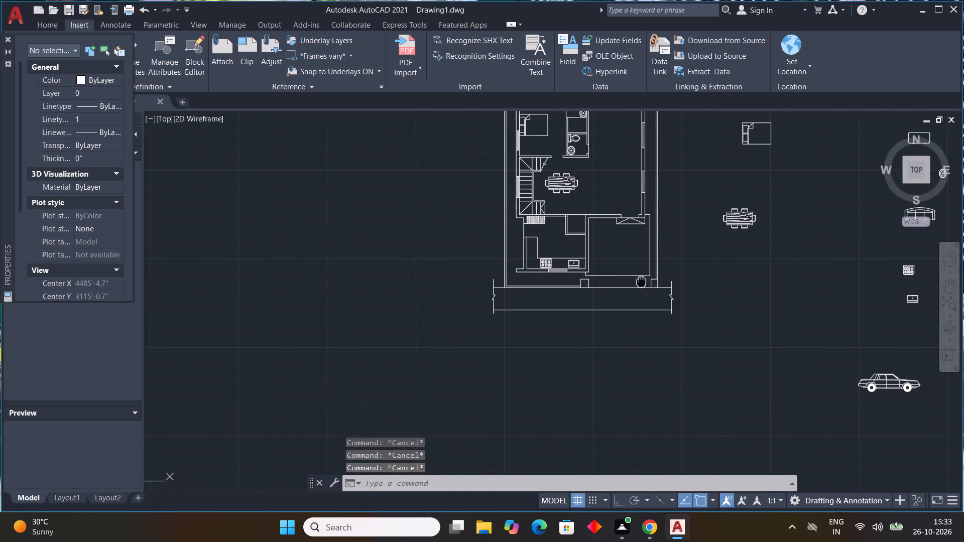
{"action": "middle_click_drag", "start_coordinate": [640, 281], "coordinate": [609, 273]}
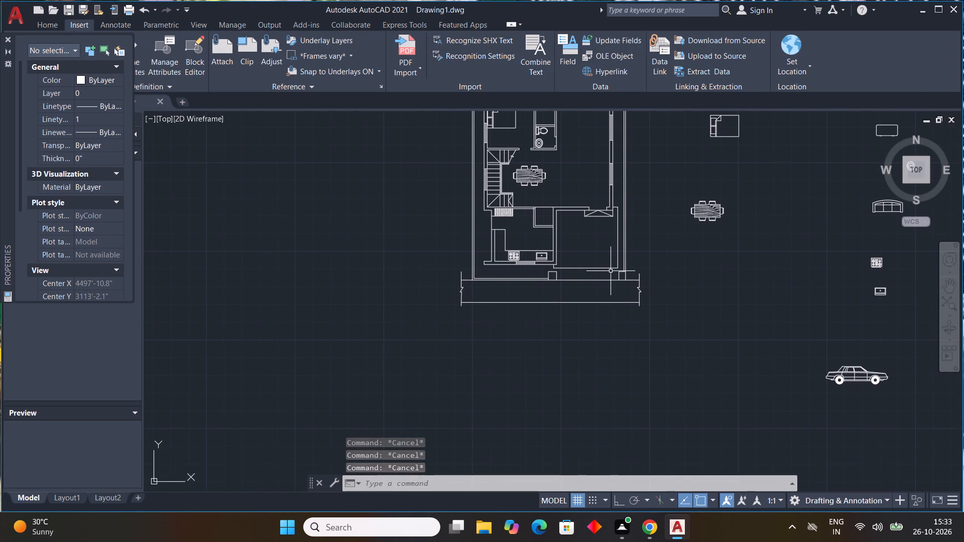
Copy the side-view sedan car block into the southeast parking area, just south of the entrance steps.
{"action": "scroll", "coordinate": [620, 275], "scroll_direction": "down", "scroll_amount": 2}
{"action": "scroll", "coordinate": [699, 269], "scroll_direction": "up", "scroll_amount": 2}
{"action": "middle_click_drag", "start_coordinate": [699, 269], "coordinate": [699, 270]}
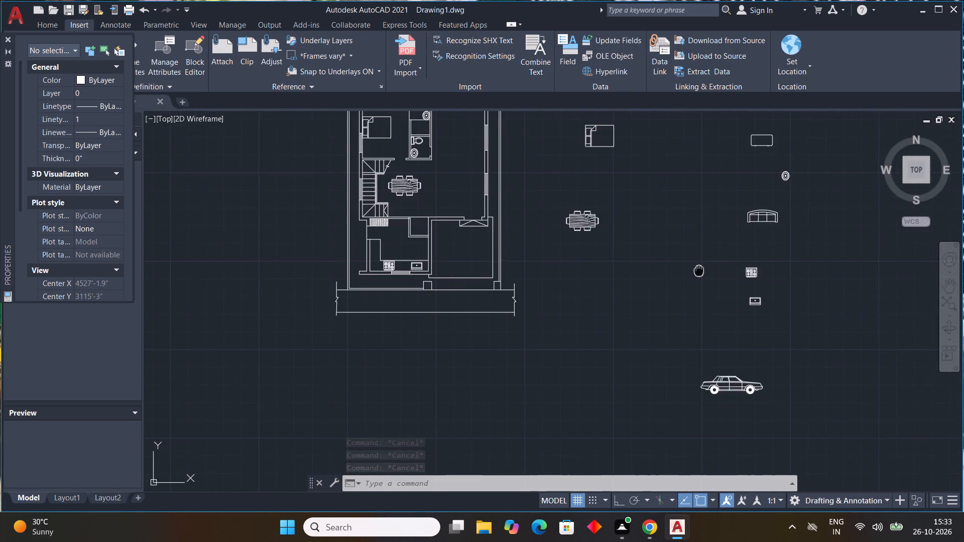
{"action": "middle_click_drag", "start_coordinate": [699, 270], "coordinate": [672, 322]}
{"action": "scroll", "coordinate": [688, 305], "scroll_direction": "down", "scroll_amount": 1}
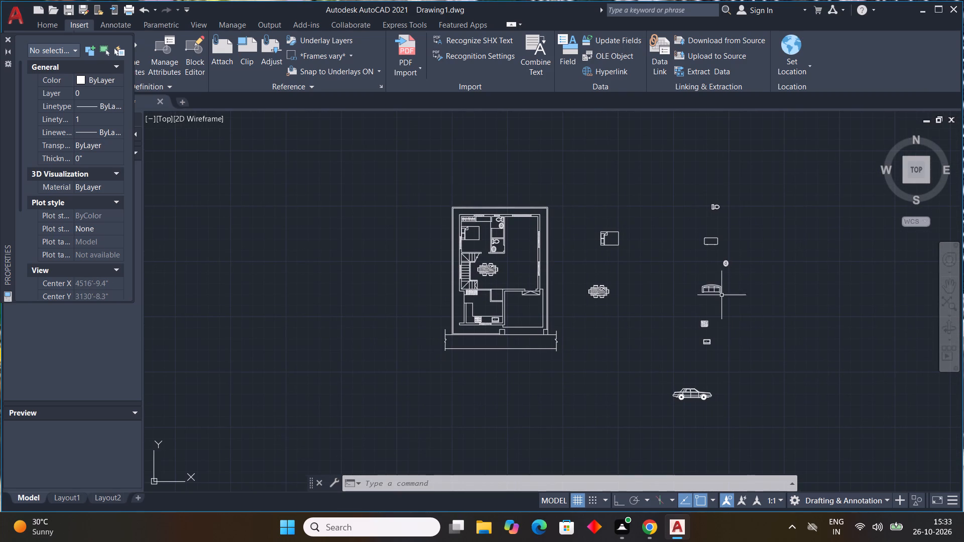
{"action": "left_click", "coordinate": [693, 393]}
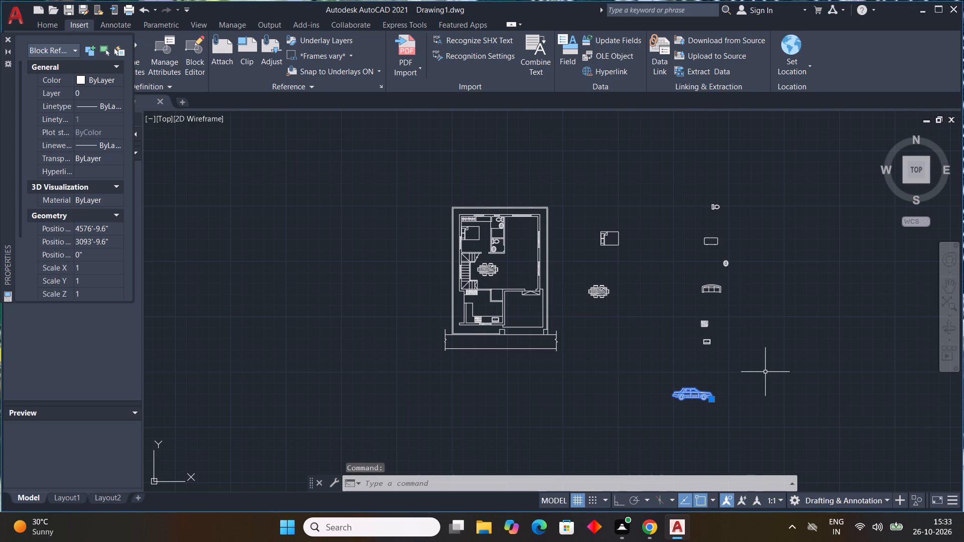
{"action": "key", "text": "c"}
{"action": "key", "text": "o"}
{"action": "key", "text": "space"}
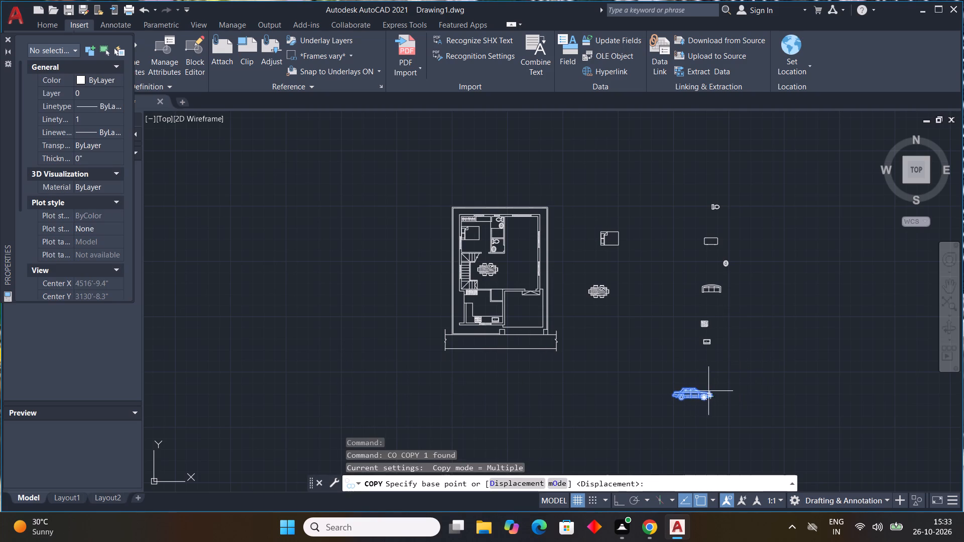
{"action": "left_click_drag", "start_coordinate": [693, 390], "coordinate": [684, 385]}
{"action": "scroll", "coordinate": [532, 311], "scroll_direction": "up", "scroll_amount": 3}
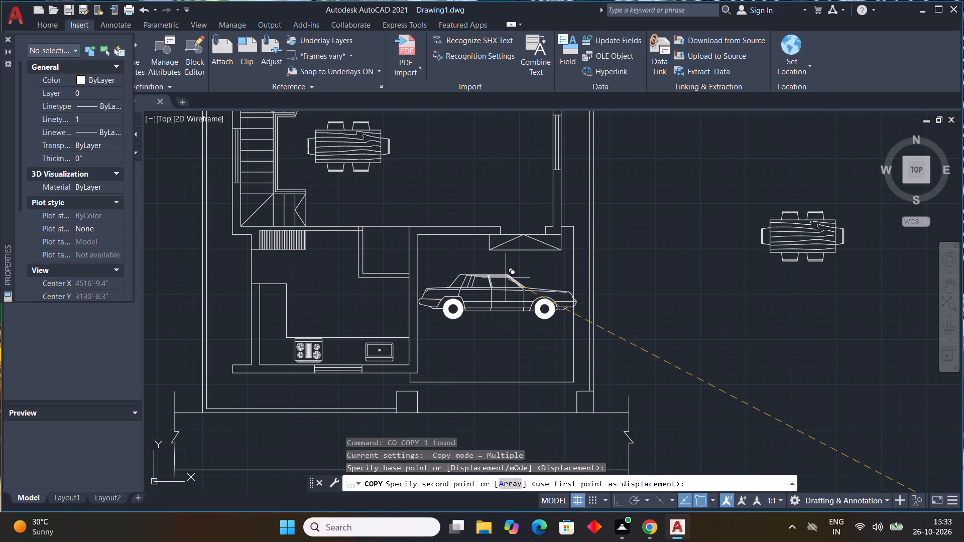
{"action": "left_click", "coordinate": [507, 273]}
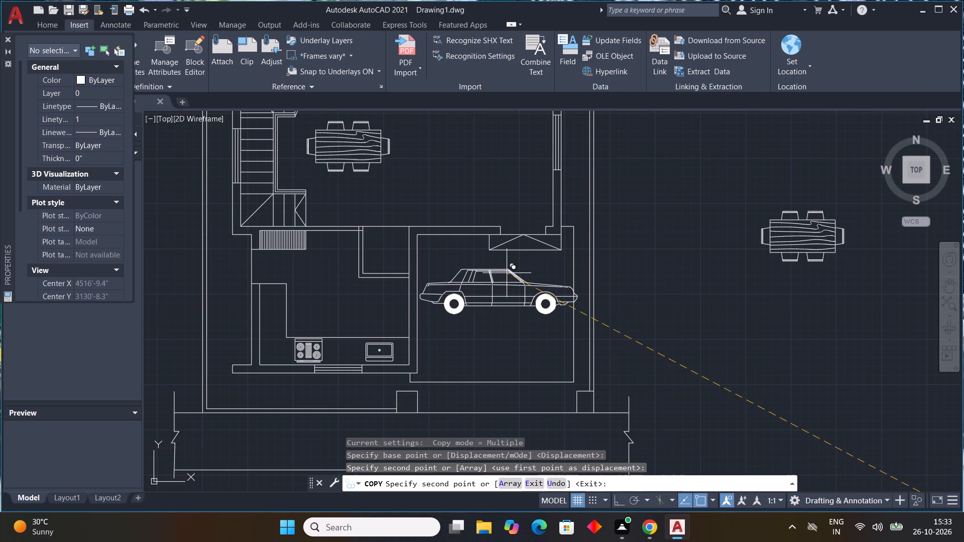
{"action": "key", "text": "Escape"}
Rotate the source sofa block 270° about a point near its east end with Ortho on.
{"action": "scroll", "coordinate": [708, 307], "scroll_direction": "down", "scroll_amount": 1}
{"action": "middle_click_drag", "start_coordinate": [694, 313], "coordinate": [635, 339]}
{"action": "scroll", "coordinate": [648, 334], "scroll_direction": "down", "scroll_amount": 1}
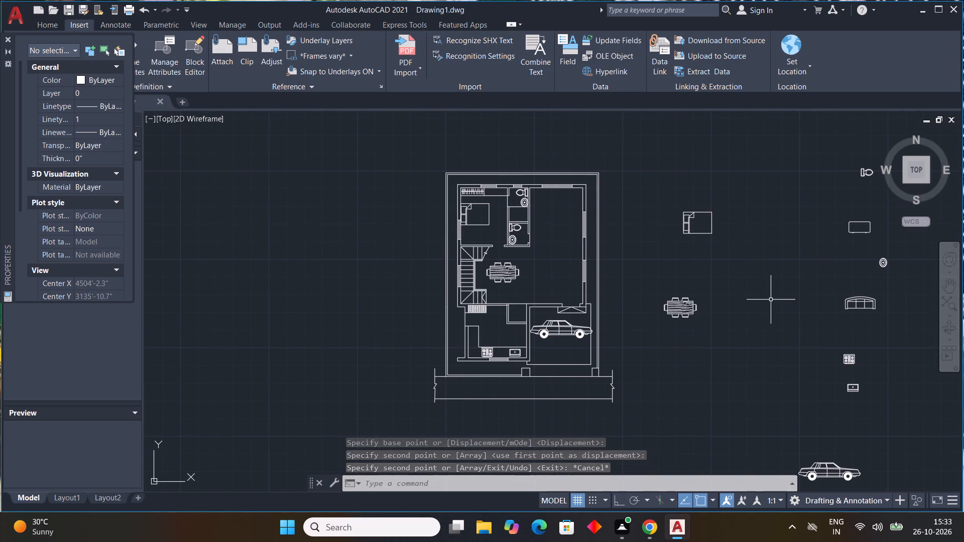
{"action": "scroll", "coordinate": [771, 300], "scroll_direction": "down", "scroll_amount": 1}
{"action": "middle_click_drag", "start_coordinate": [771, 300], "coordinate": [622, 309]}
{"action": "middle_click_drag", "start_coordinate": [715, 309], "coordinate": [730, 286]}
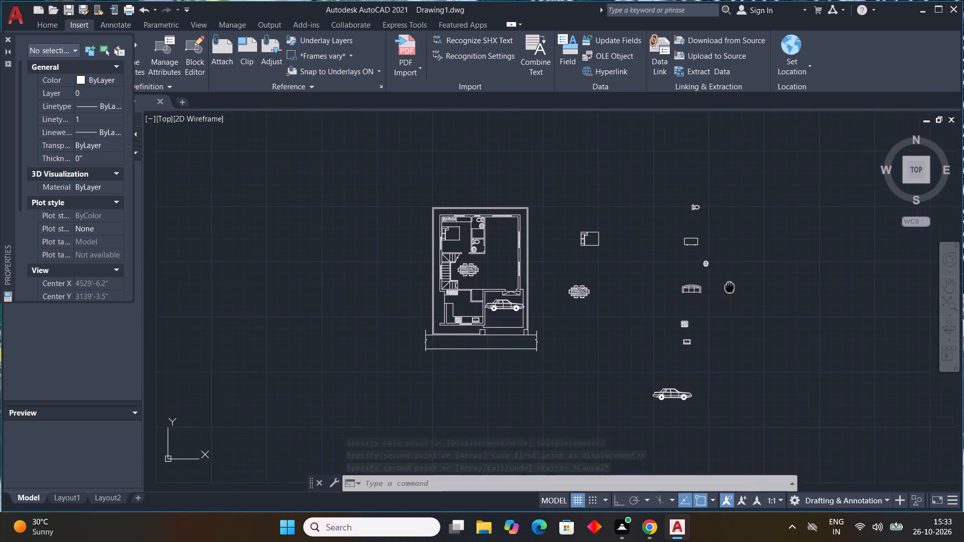
{"action": "middle_click_drag", "start_coordinate": [730, 286], "coordinate": [732, 282]}
{"action": "left_click_drag", "start_coordinate": [694, 277], "coordinate": [685, 292]}
{"action": "left_click", "coordinate": [671, 303]}
{"action": "type", "text": "ro"}
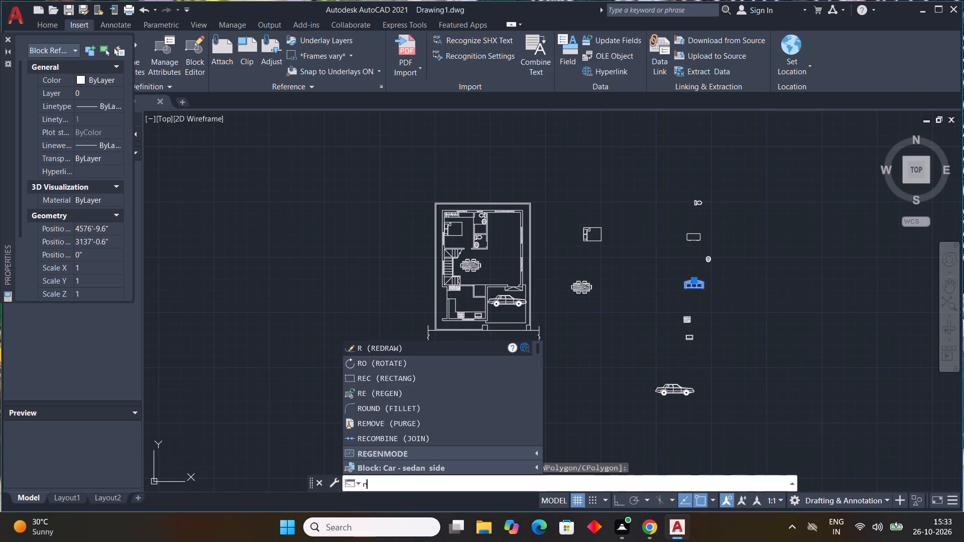
{"action": "key", "text": "space"}
{"action": "left_click_drag", "start_coordinate": [702, 282], "coordinate": [705, 290]}
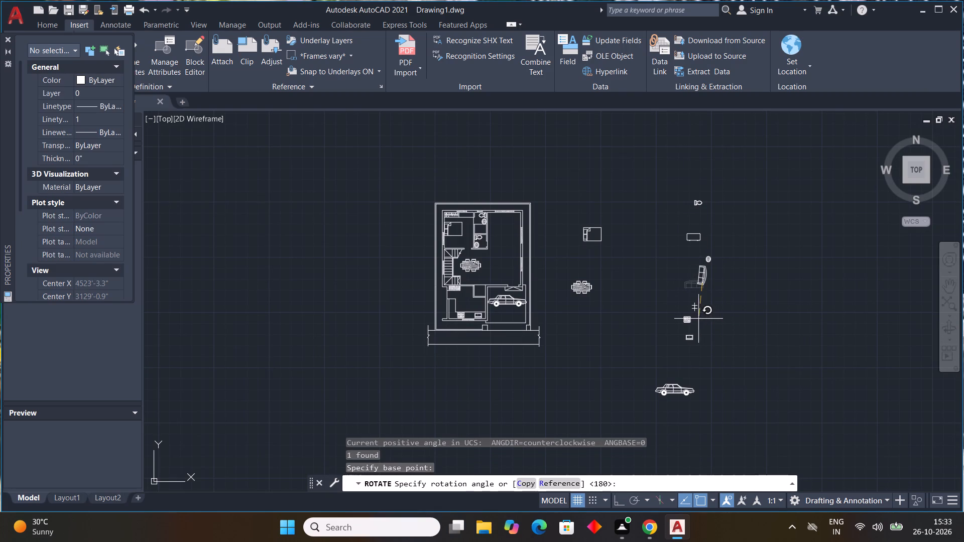
{"action": "key", "text": "F8"}
{"action": "left_click", "coordinate": [707, 320]}
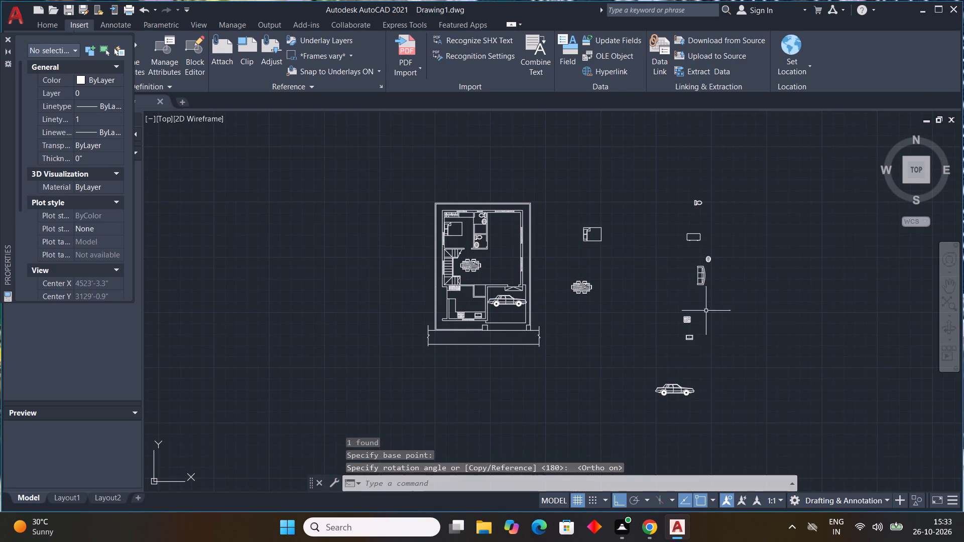
Copy the rotated sofa to the north and south parts of the living room's east wall, with Ortho off.
{"action": "left_click", "coordinate": [704, 284]}
{"action": "key", "text": "c"}
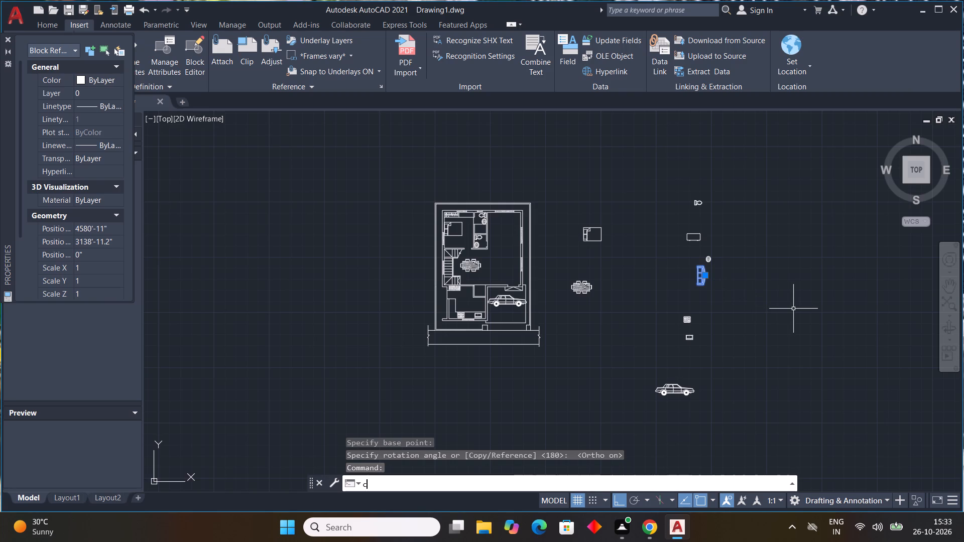
{"action": "key", "text": "o"}
{"action": "key", "text": "space"}
{"action": "left_click", "coordinate": [701, 277]}
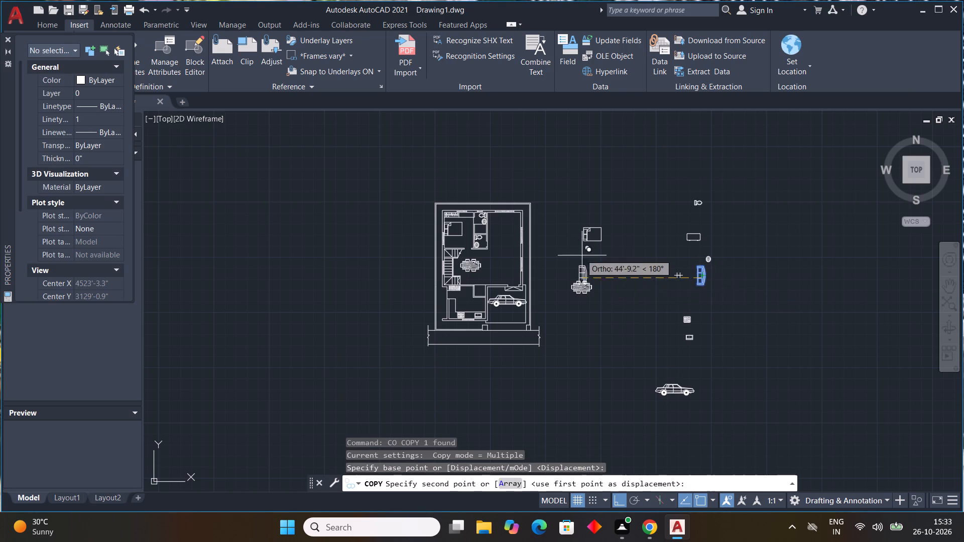
{"action": "key", "text": "F8"}
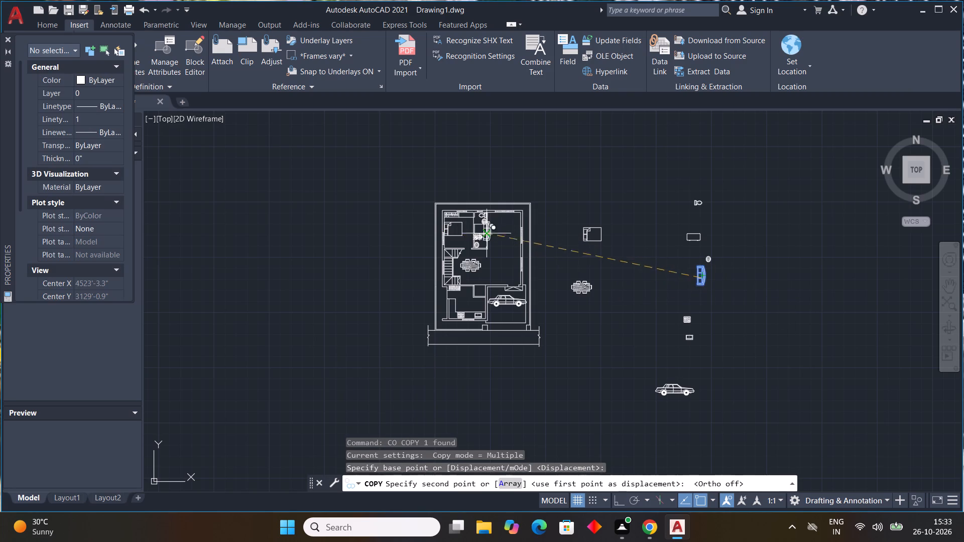
{"action": "scroll", "coordinate": [529, 232], "scroll_direction": "up", "scroll_amount": 2}
{"action": "middle_click_drag", "start_coordinate": [530, 233], "coordinate": [615, 282]}
{"action": "scroll", "coordinate": [568, 268], "scroll_direction": "up", "scroll_amount": 2}
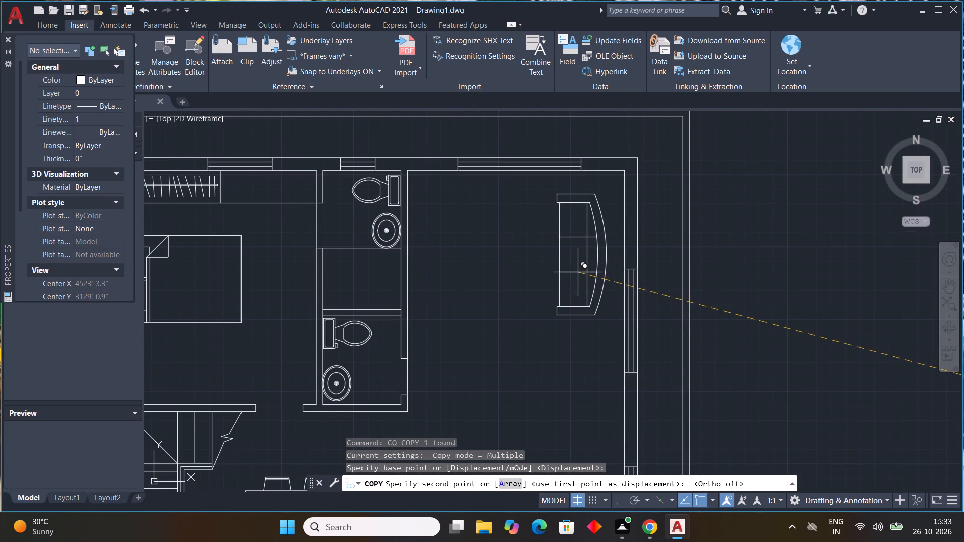
{"action": "left_click", "coordinate": [593, 277]}
{"action": "scroll", "coordinate": [602, 299], "scroll_direction": "down", "scroll_amount": 1}
{"action": "middle_click_drag", "start_coordinate": [599, 303], "coordinate": [606, 269]}
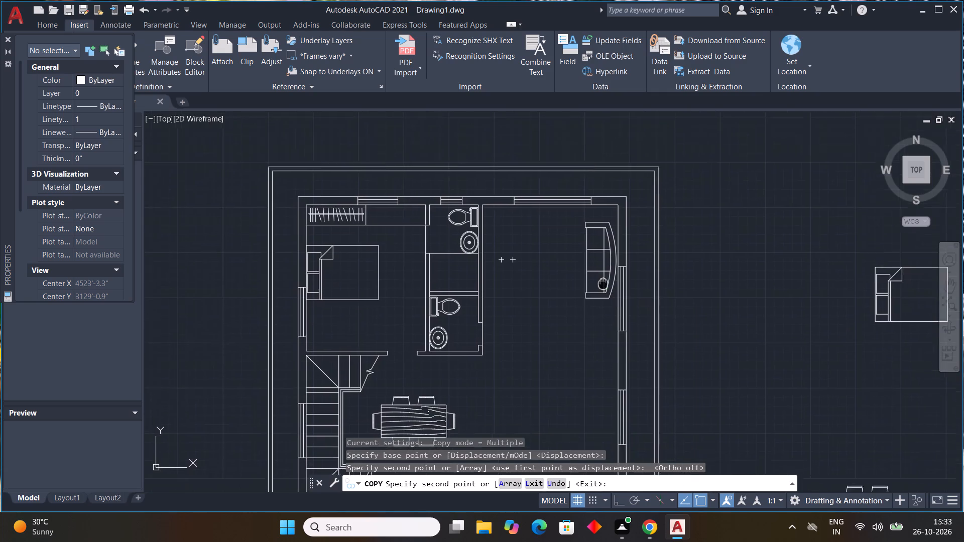
{"action": "middle_click_drag", "start_coordinate": [606, 269], "coordinate": [597, 220]}
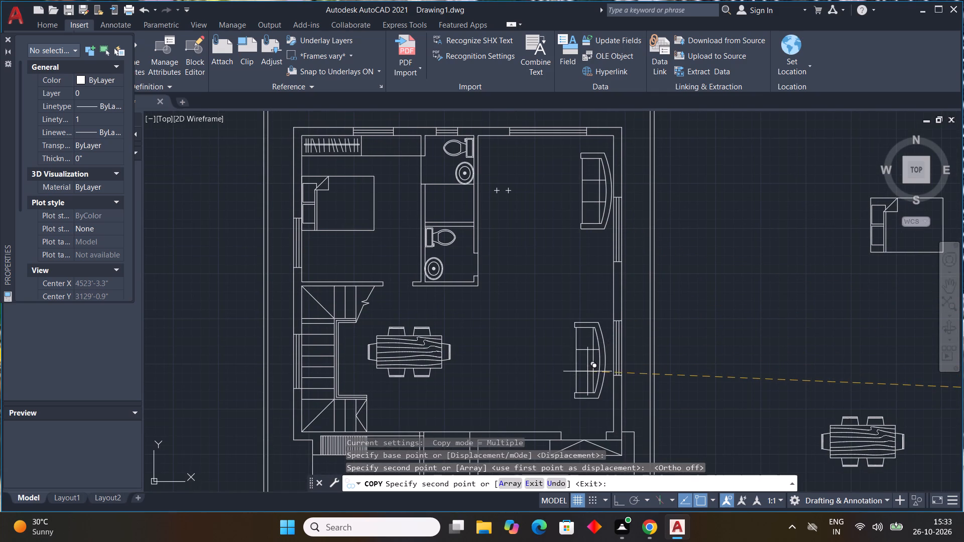
{"action": "left_click", "coordinate": [591, 370]}
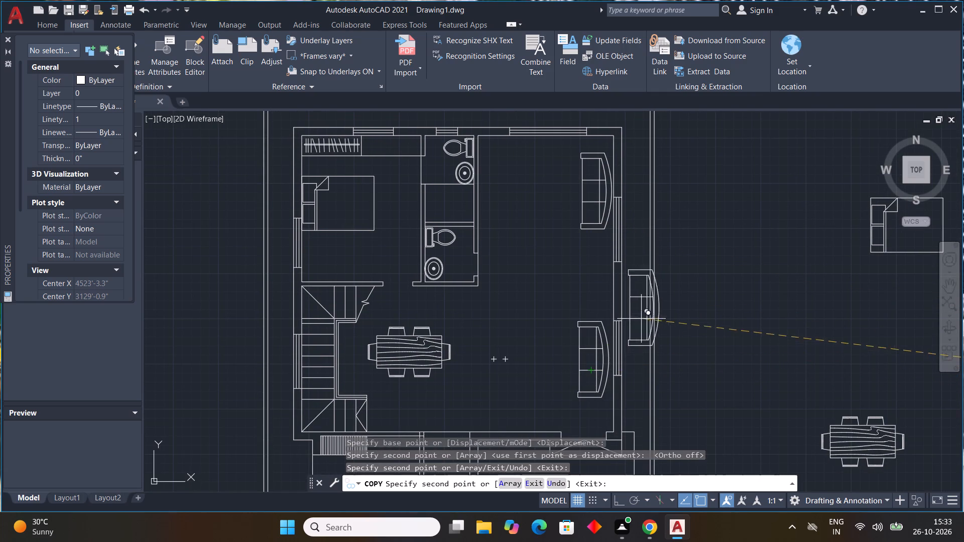
{"action": "key", "text": "Escape"}
Rotate the source sofa block a further 270° about its north end with Ortho on.
{"action": "scroll", "coordinate": [673, 305], "scroll_direction": "down", "scroll_amount": 1}
{"action": "middle_click_drag", "start_coordinate": [673, 304], "coordinate": [673, 303]}
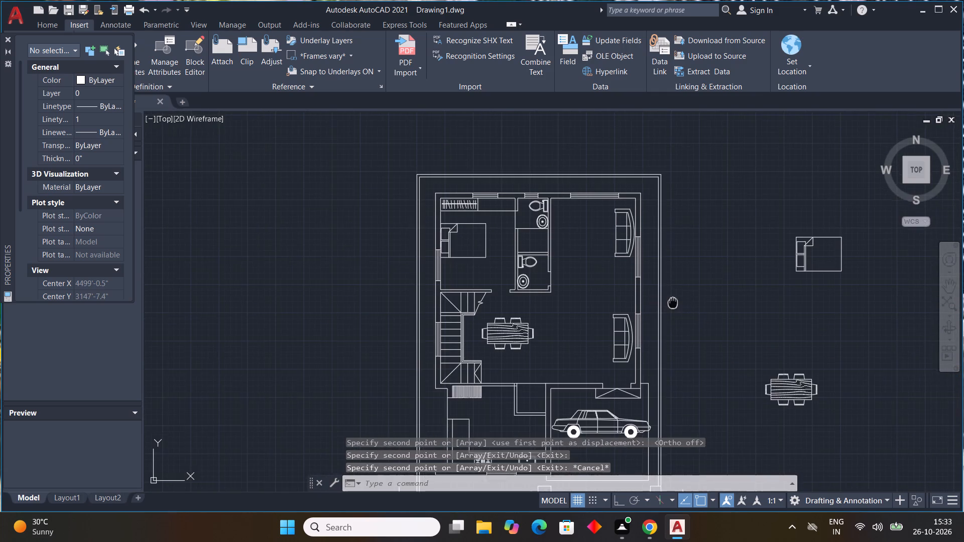
{"action": "middle_click_drag", "start_coordinate": [673, 303], "coordinate": [607, 253]}
{"action": "scroll", "coordinate": [659, 286], "scroll_direction": "down", "scroll_amount": 1}
{"action": "middle_click_drag", "start_coordinate": [654, 284], "coordinate": [596, 255]}
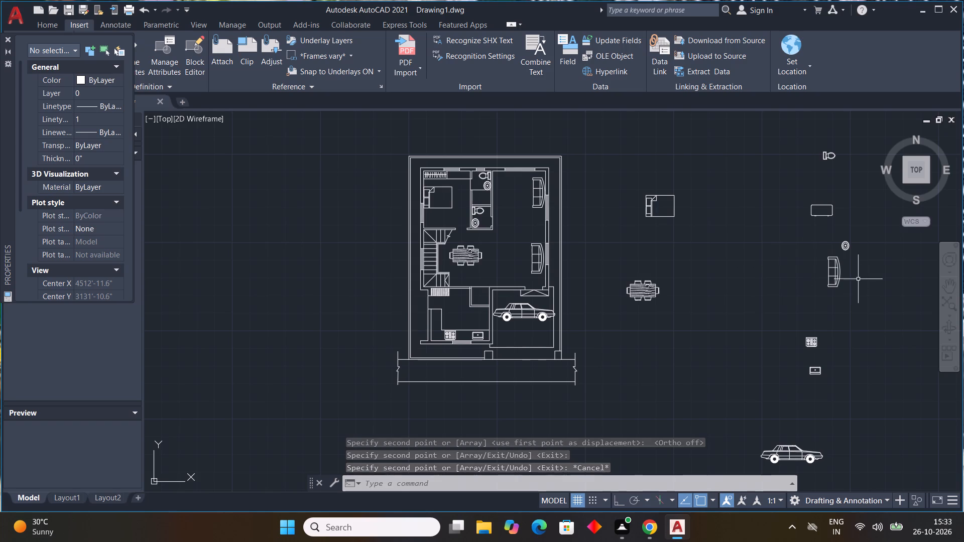
{"action": "left_click_drag", "start_coordinate": [847, 274], "coordinate": [817, 286]}
{"action": "left_click", "coordinate": [779, 297]}
{"action": "key", "text": "r"}
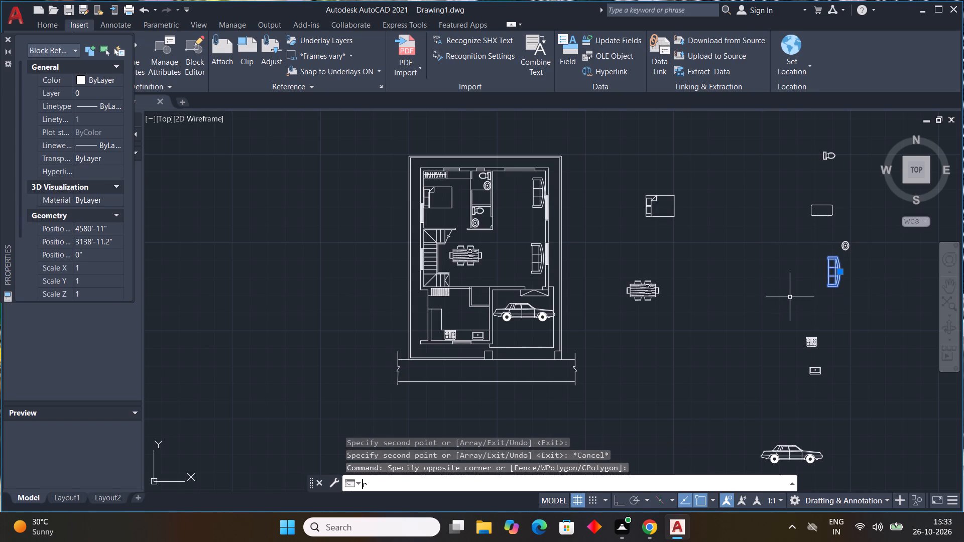
{"action": "key", "text": "o"}
{"action": "key", "text": "space"}
{"action": "left_click", "coordinate": [831, 256]}
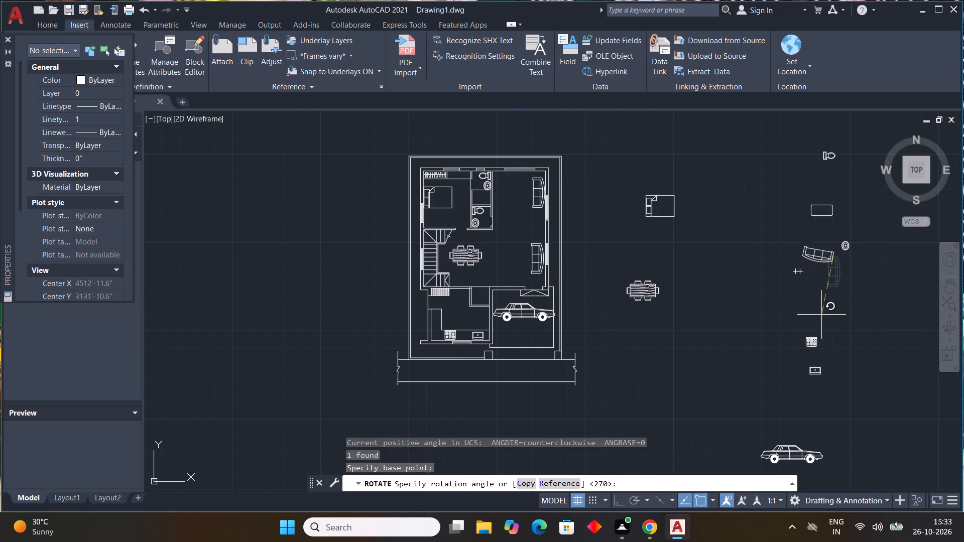
{"action": "key", "text": "F8"}
{"action": "left_click", "coordinate": [833, 309]}
Copy the horizontal sofa into the living room just below the northeast sofa, with Ortho off.
{"action": "left_click_drag", "start_coordinate": [818, 245], "coordinate": [812, 256]}
{"action": "left_click", "coordinate": [790, 283]}
{"action": "key", "text": "c"}
{"action": "key", "text": "o"}
{"action": "key", "text": "space"}
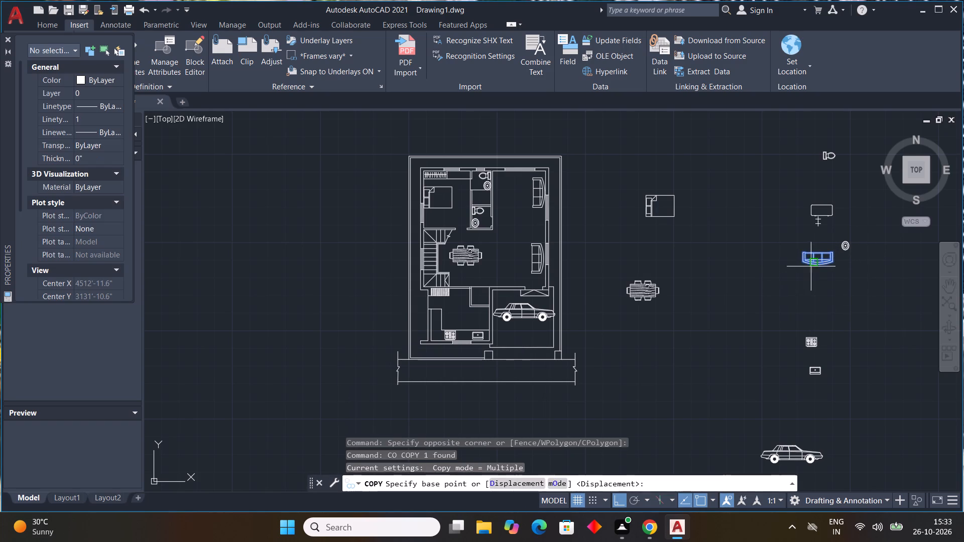
{"action": "left_click_drag", "start_coordinate": [816, 262], "coordinate": [810, 265]}
{"action": "key", "text": "F8"}
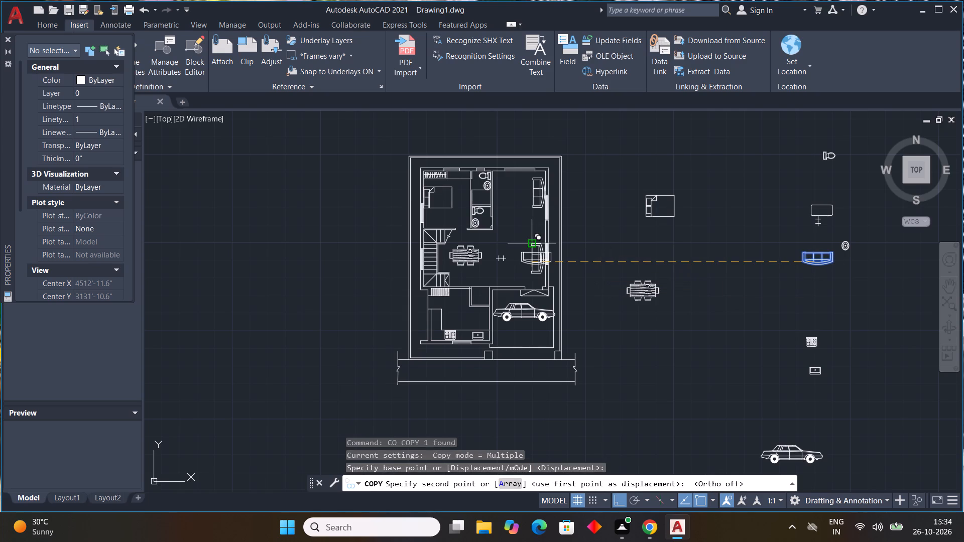
{"action": "middle_click_drag", "start_coordinate": [512, 253], "coordinate": [517, 306]}
{"action": "scroll", "coordinate": [517, 306], "scroll_direction": "up", "scroll_amount": 1}
{"action": "scroll", "coordinate": [527, 258], "scroll_direction": "up", "scroll_amount": 3}
{"action": "left_click", "coordinate": [551, 232]}
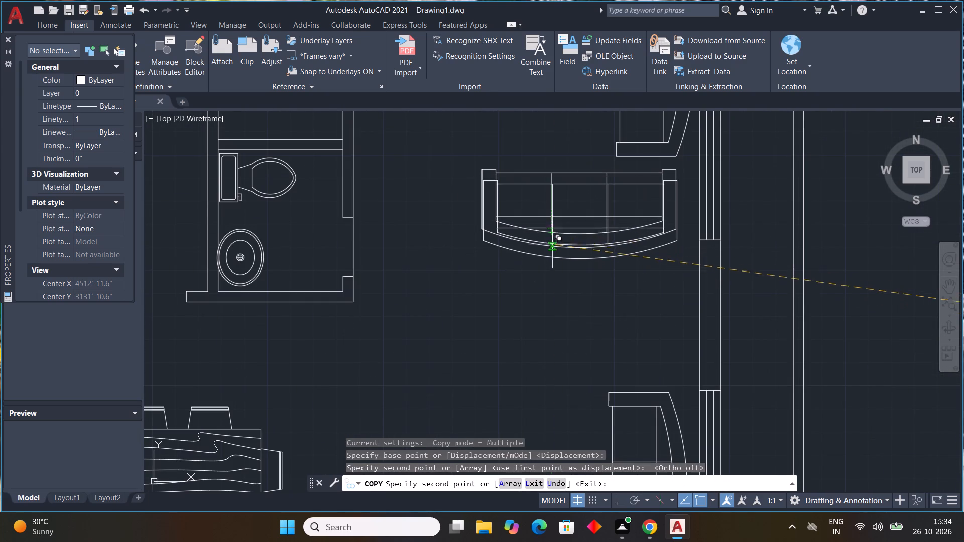
{"action": "scroll", "coordinate": [565, 282], "scroll_direction": "down", "scroll_amount": 3}
{"action": "middle_click_drag", "start_coordinate": [646, 310], "coordinate": [653, 275]}
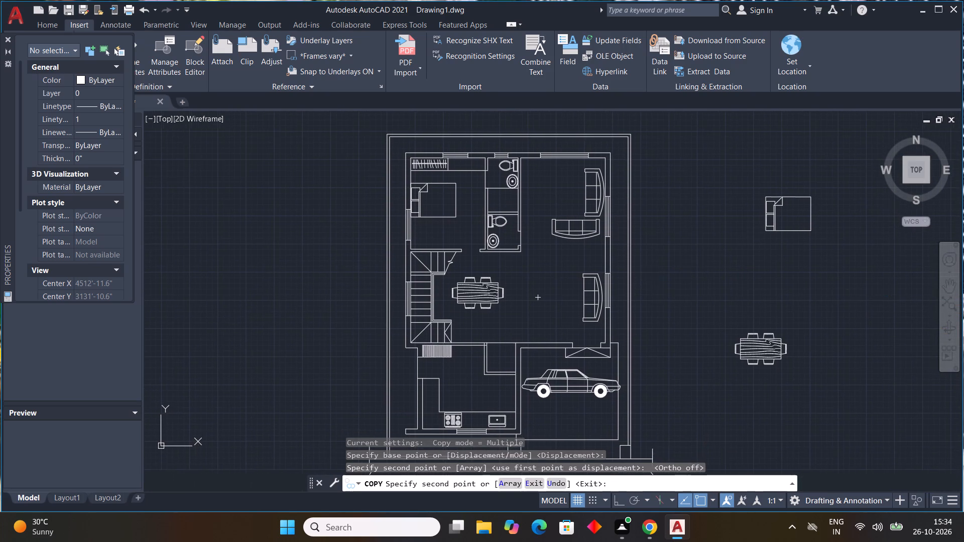
{"action": "key", "text": "Escape"}
Rotate the source sofa block 180° about its northwest corner.
{"action": "scroll", "coordinate": [792, 290], "scroll_direction": "down", "scroll_amount": 1}
{"action": "middle_click_drag", "start_coordinate": [772, 301], "coordinate": [673, 316]}
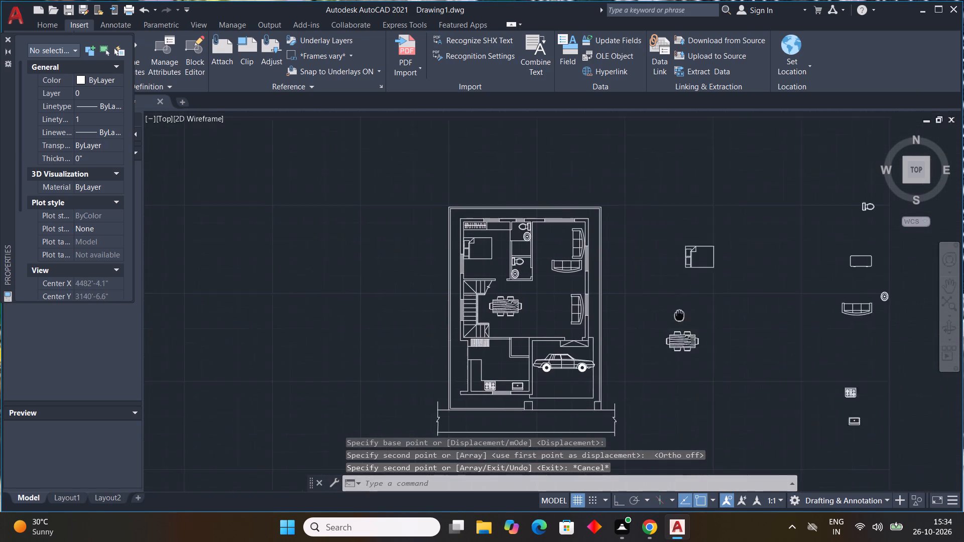
{"action": "middle_click_drag", "start_coordinate": [673, 316], "coordinate": [569, 301]}
{"action": "left_click_drag", "start_coordinate": [749, 284], "coordinate": [711, 321]}
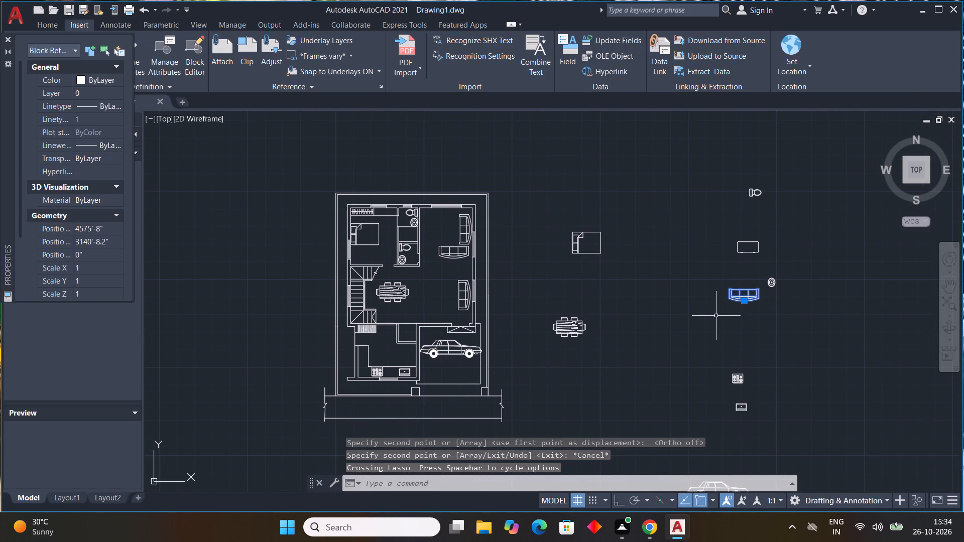
{"action": "key", "text": "r"}
{"action": "key", "text": "o"}
{"action": "key", "text": "space"}
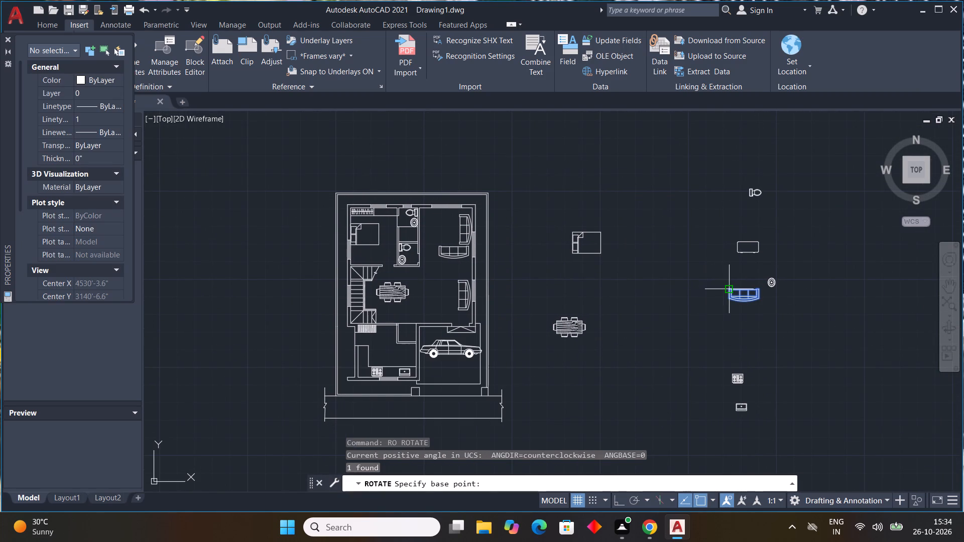
{"action": "left_click", "coordinate": [729, 289]}
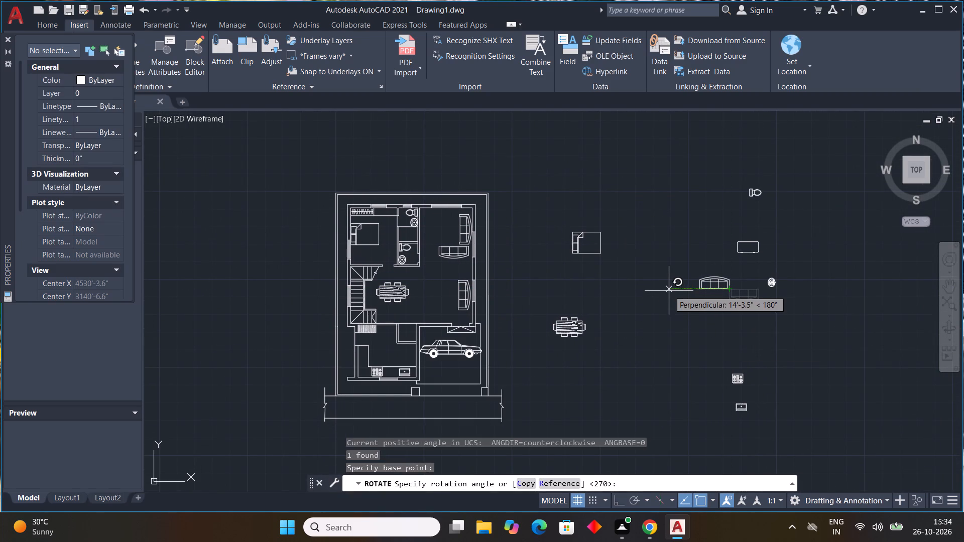
{"action": "left_click", "coordinate": [669, 291]}
Copy the turned sofa into the living room at the north end of the southeast sofa, opposite the other horizontal sofa.
{"action": "left_click", "coordinate": [726, 273]}
{"action": "left_click", "coordinate": [688, 303]}
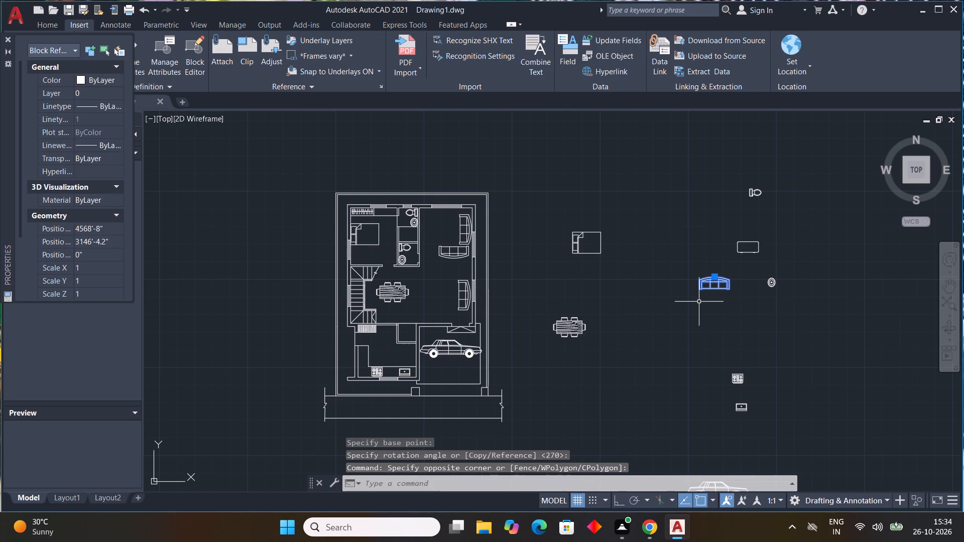
{"action": "type", "text": "co"}
{"action": "key", "text": "space"}
{"action": "left_click", "coordinate": [715, 287]}
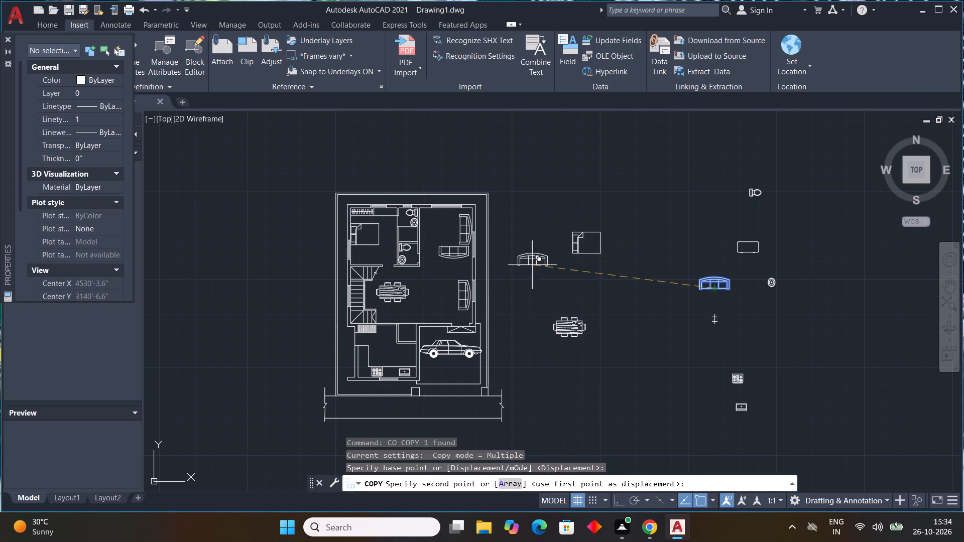
{"action": "scroll", "coordinate": [464, 283], "scroll_direction": "up", "scroll_amount": 3}
{"action": "left_click", "coordinate": [418, 266]}
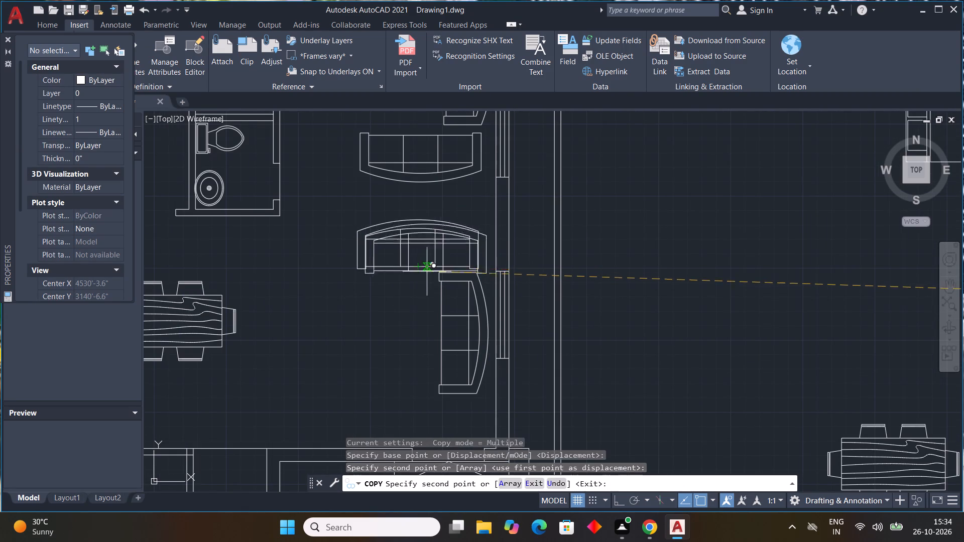
{"action": "scroll", "coordinate": [489, 287], "scroll_direction": "down", "scroll_amount": 3}
{"action": "key", "text": "Escape"}
Rotate the source coffee table block 270° about its northeast end so it stands vertically.
{"action": "left_click_drag", "start_coordinate": [792, 238], "coordinate": [775, 244]}
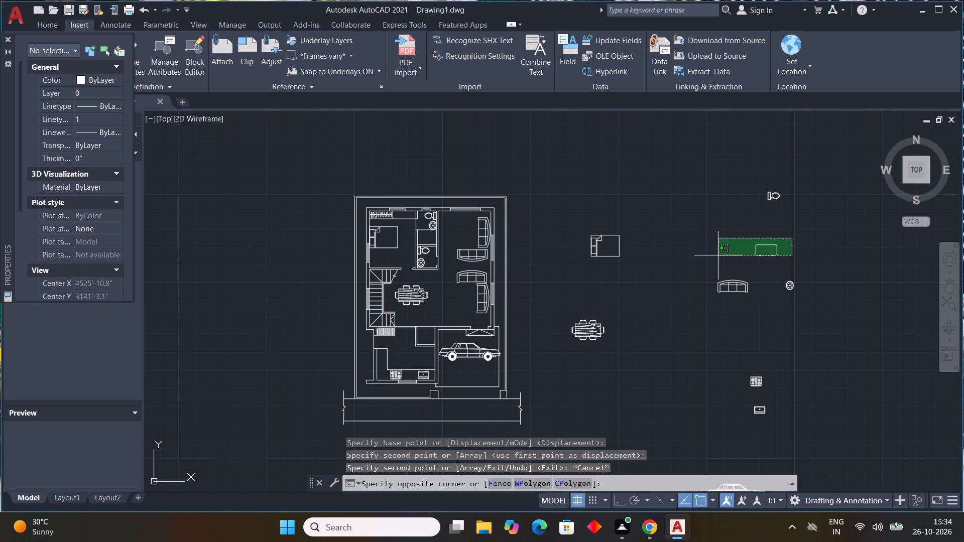
{"action": "left_click", "coordinate": [715, 255]}
{"action": "type", "text": "ro"}
{"action": "key", "text": "space"}
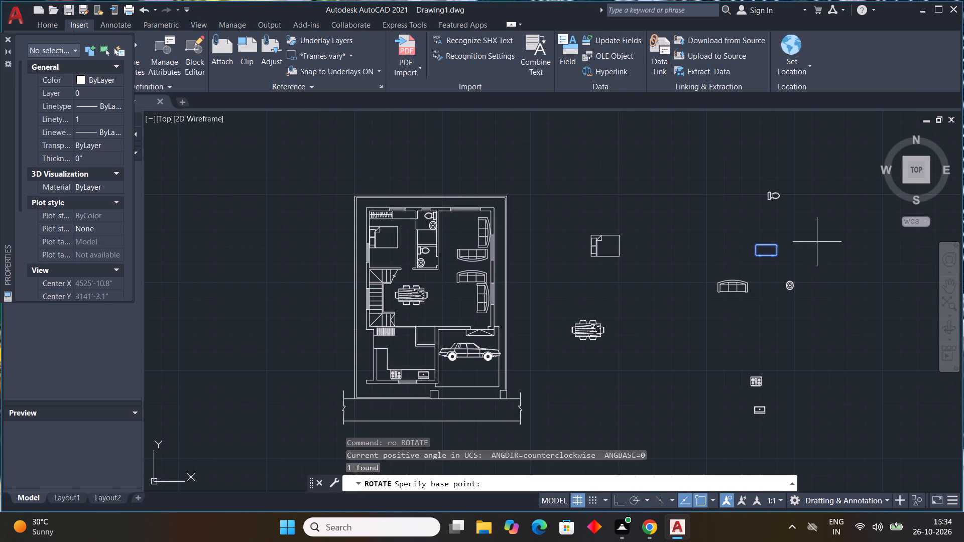
{"action": "left_click", "coordinate": [775, 245]}
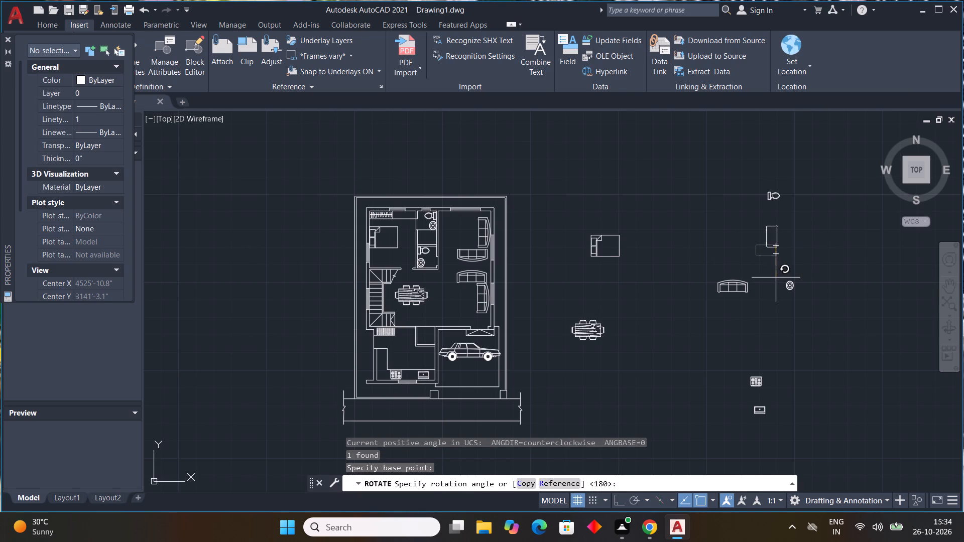
{"action": "left_click", "coordinate": [776, 278]}
Copy the vertical coffee table into the living room twice, in front of the northeast sofa and in front of the southeast sofa.
{"action": "left_click", "coordinate": [778, 232]}
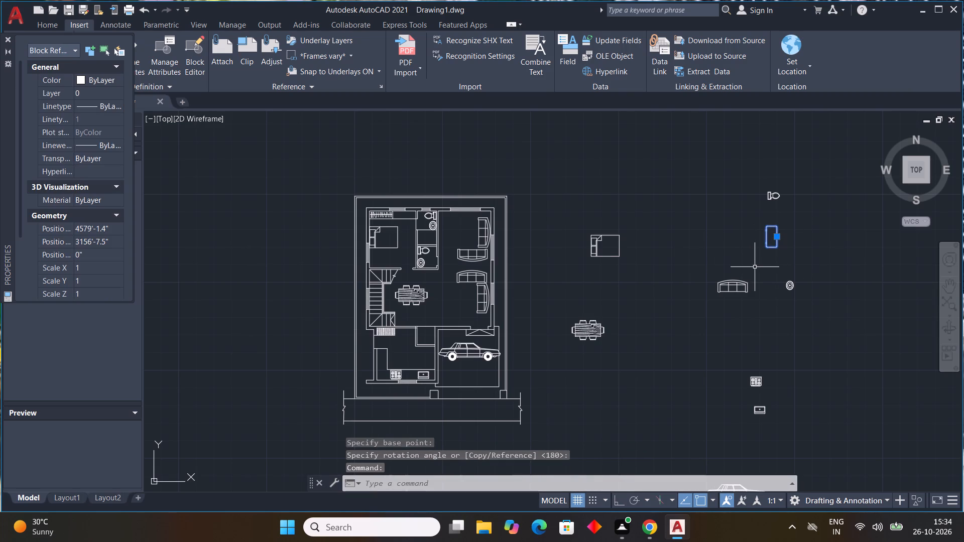
{"action": "type", "text": "co"}
{"action": "key", "text": "space"}
{"action": "left_click_drag", "start_coordinate": [774, 246], "coordinate": [767, 247]}
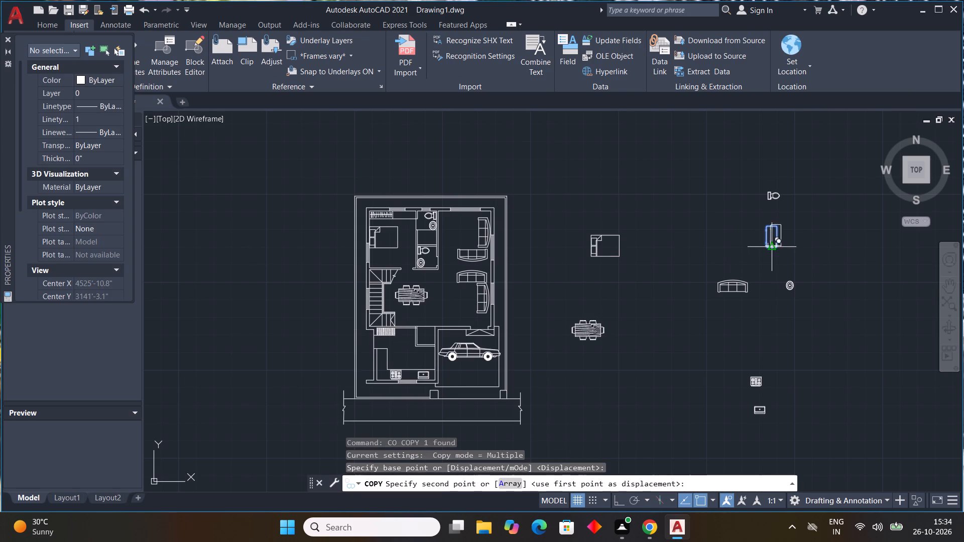
{"action": "scroll", "coordinate": [469, 244], "scroll_direction": "up", "scroll_amount": 2}
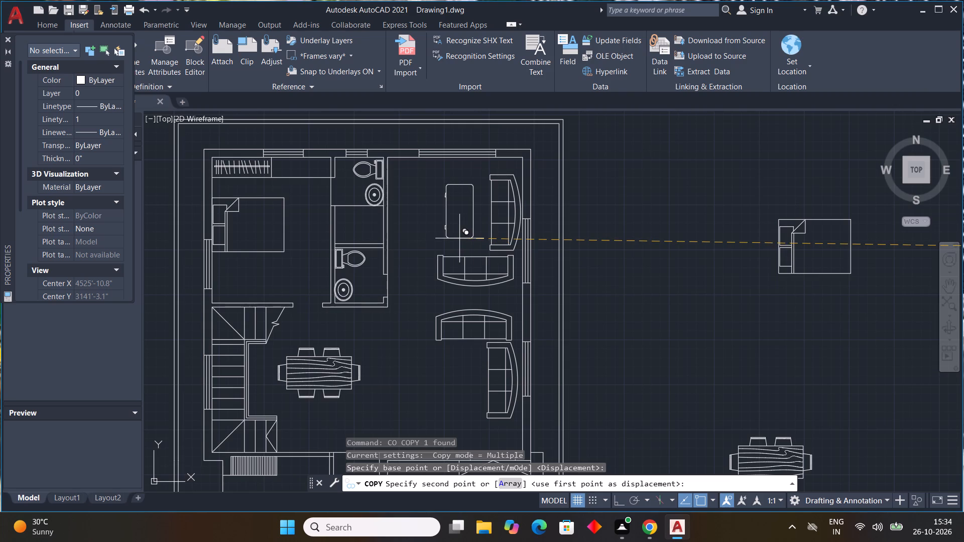
{"action": "left_click", "coordinate": [459, 238]}
{"action": "middle_click_drag", "start_coordinate": [527, 310], "coordinate": [569, 221]}
{"action": "left_click", "coordinate": [496, 322]}
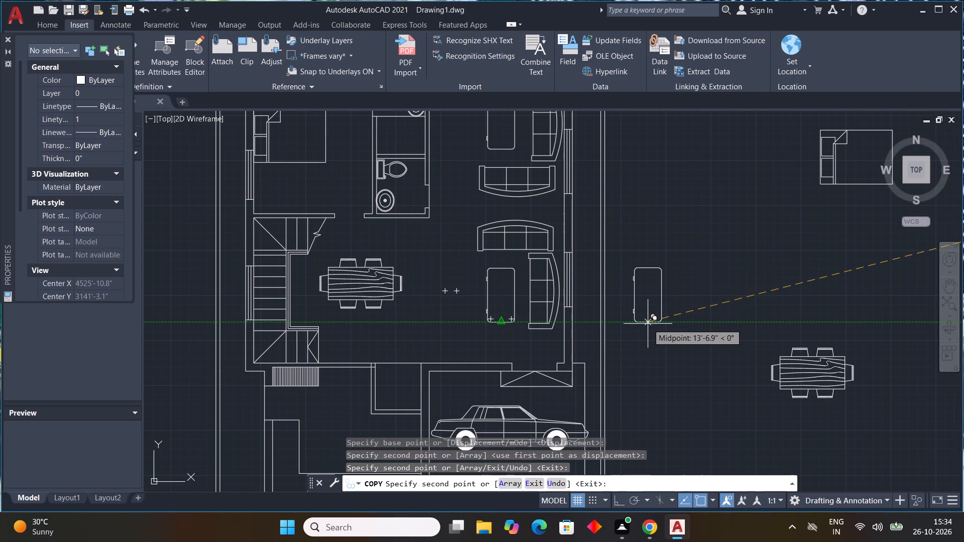
{"action": "key", "text": "Escape"}
{"action": "key", "text": "Escape"}
{"action": "key", "text": "Escape"}
{"action": "key", "text": "Escape"}
{"action": "key", "text": "Escape"}
{"action": "key", "text": "Escape"}
Erase all the leftover source furniture, fixture and car blocks lying east of the floor plan.
{"action": "scroll", "coordinate": [648, 323], "scroll_direction": "down", "scroll_amount": 1}
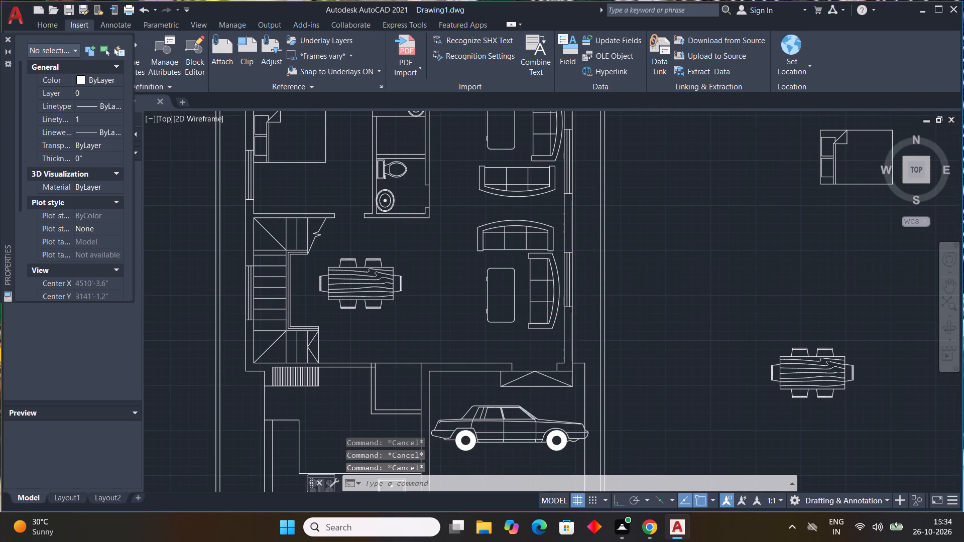
{"action": "middle_click_drag", "start_coordinate": [650, 331], "coordinate": [636, 282]}
{"action": "scroll", "coordinate": [637, 282], "scroll_direction": "down", "scroll_amount": 2}
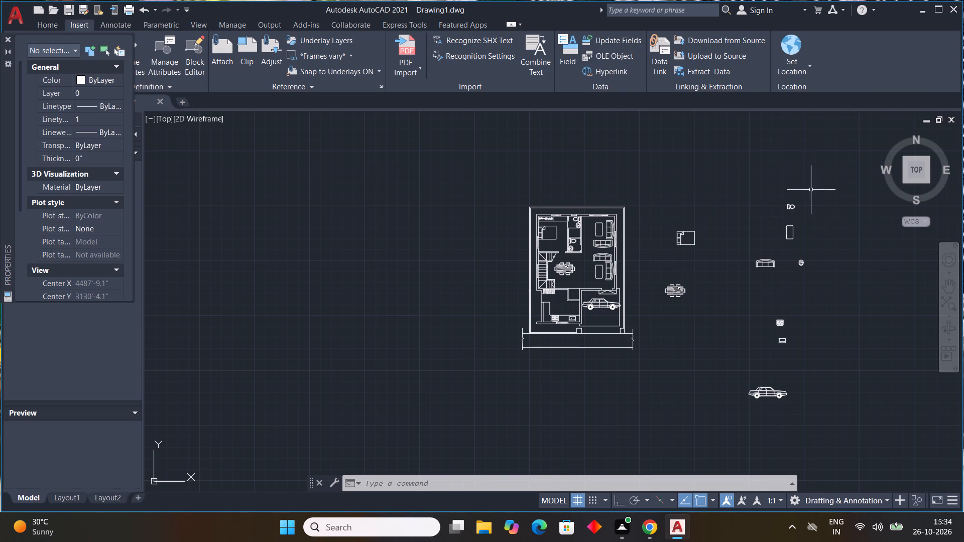
{"action": "left_click_drag", "start_coordinate": [812, 189], "coordinate": [808, 209]}
{"action": "left_click", "coordinate": [664, 443]}
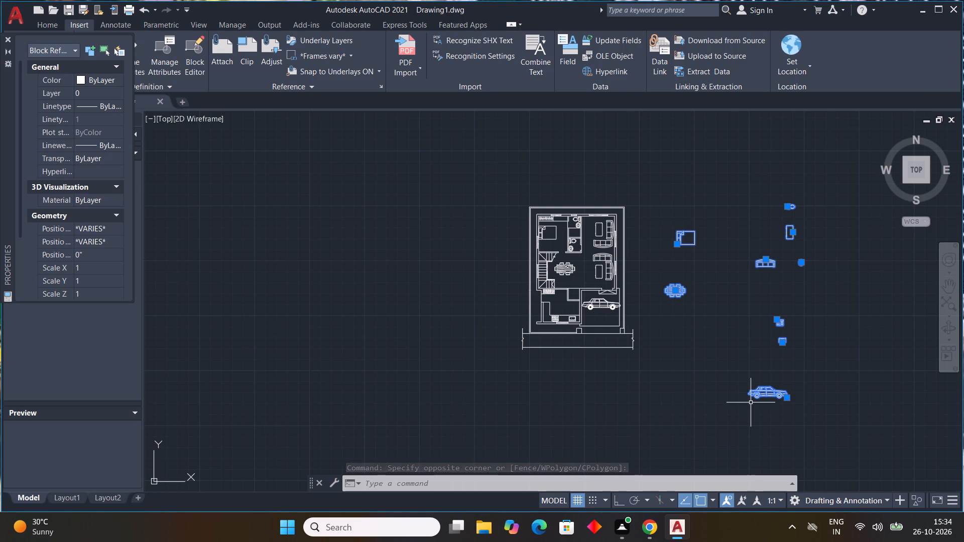
{"action": "key", "text": "Delete"}
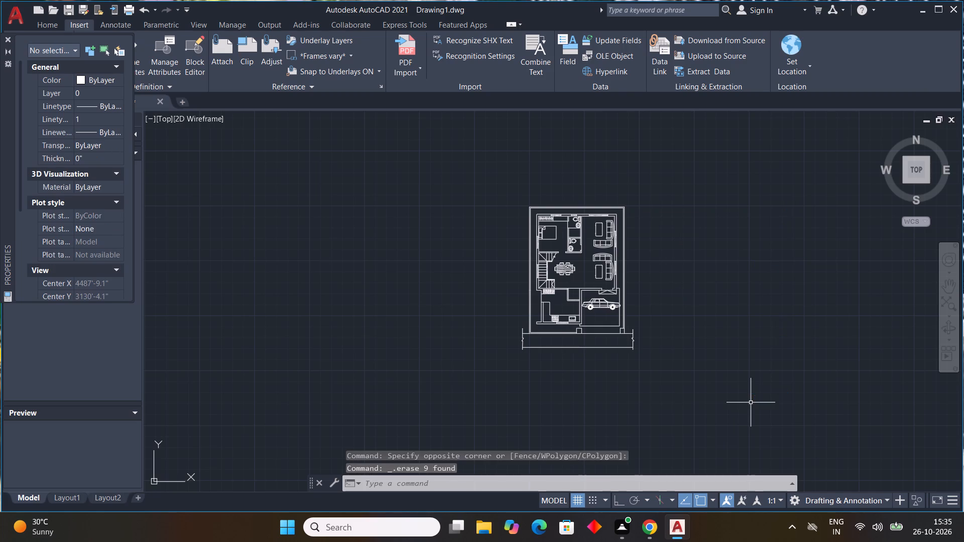
Dimension the north gap from the house's outer northwest corner to the inner face of the compound wall, inside the gap.
{"action": "scroll", "coordinate": [555, 261], "scroll_direction": "up", "scroll_amount": 2}
{"action": "scroll", "coordinate": [579, 269], "scroll_direction": "down", "scroll_amount": 3}
{"action": "scroll", "coordinate": [589, 277], "scroll_direction": "up", "scroll_amount": 4}
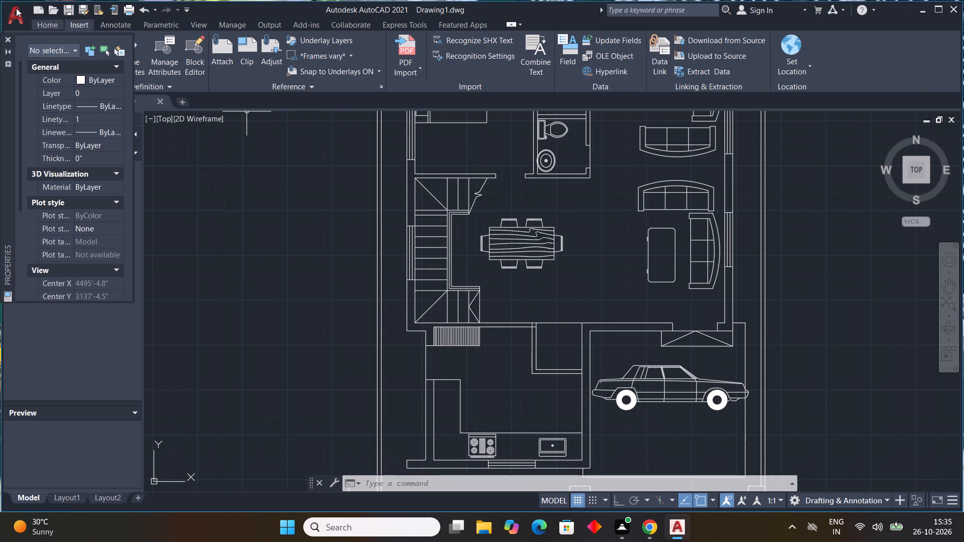
{"action": "left_click", "coordinate": [44, 20]}
{"action": "left_click", "coordinate": [341, 65]}
{"action": "middle_click_drag", "start_coordinate": [482, 151], "coordinate": [463, 284]}
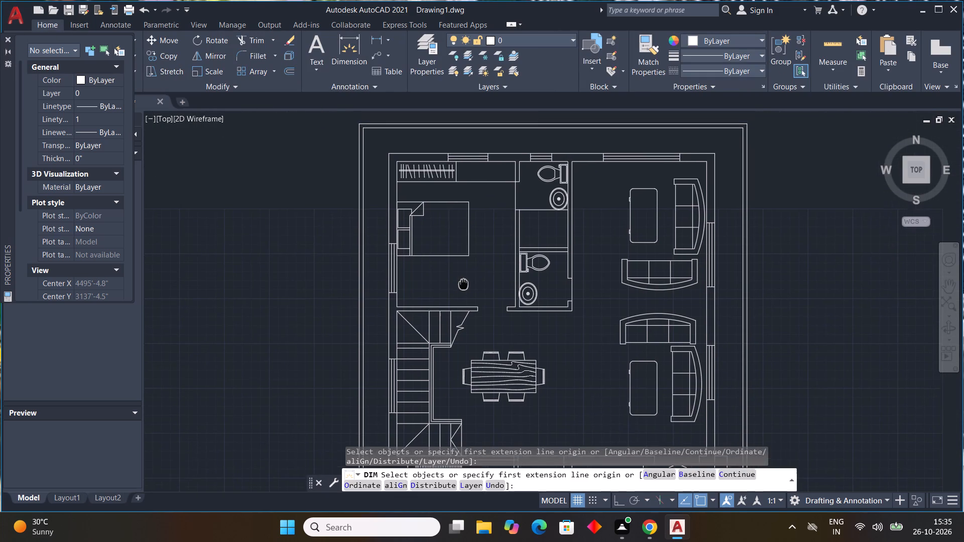
{"action": "middle_click_drag", "start_coordinate": [463, 284], "coordinate": [463, 284]}
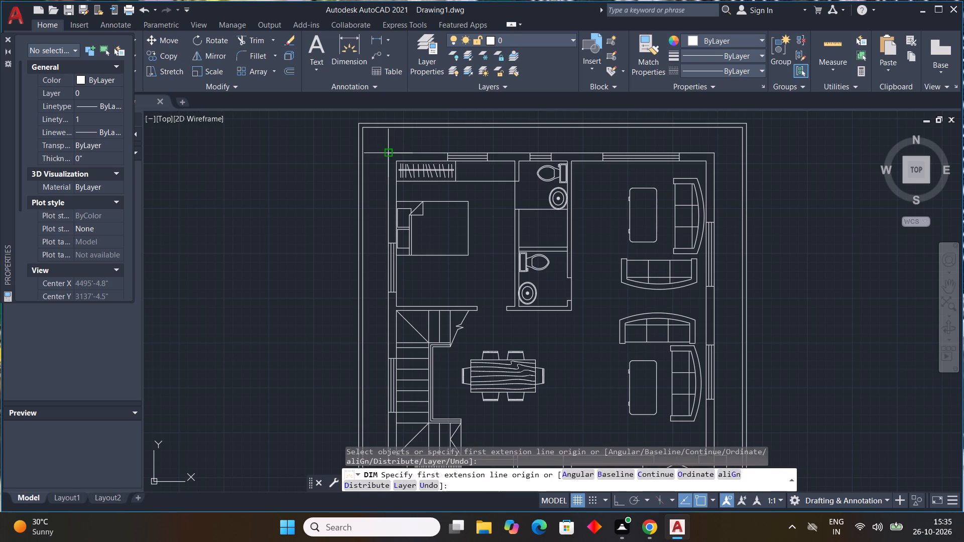
{"action": "left_click_drag", "start_coordinate": [388, 156], "coordinate": [389, 150]}
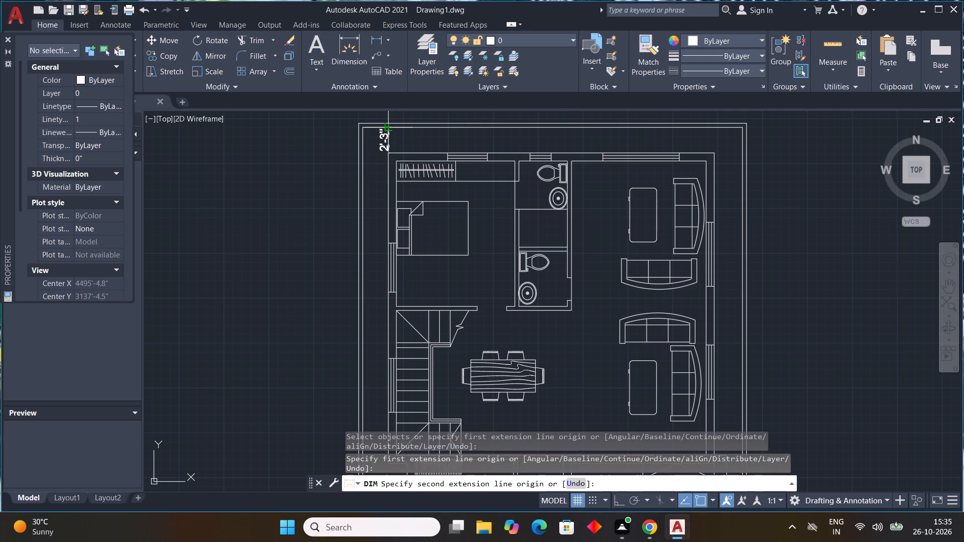
{"action": "middle_click_drag", "start_coordinate": [388, 128], "coordinate": [398, 162]}
{"action": "scroll", "coordinate": [399, 159], "scroll_direction": "up", "scroll_amount": 2}
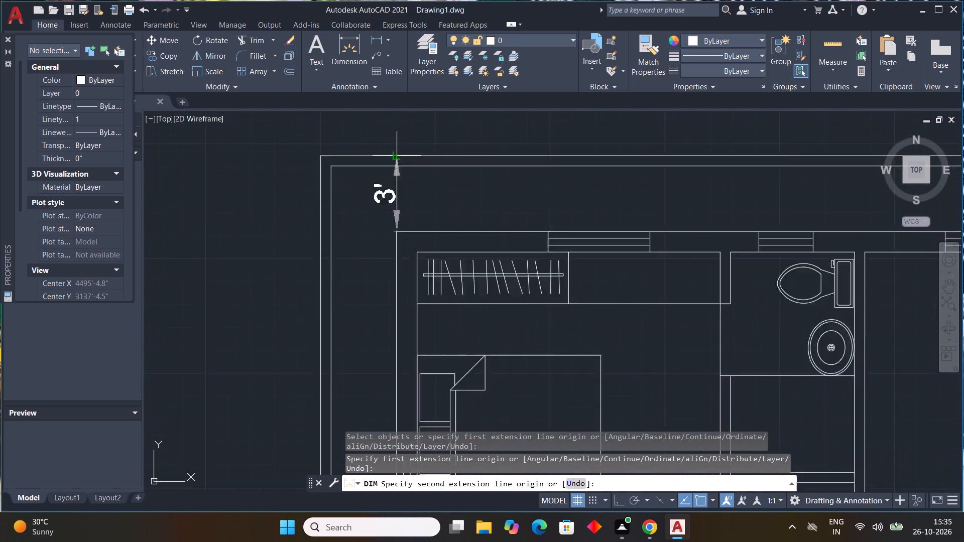
{"action": "scroll", "coordinate": [399, 156], "scroll_direction": "up", "scroll_amount": 1}
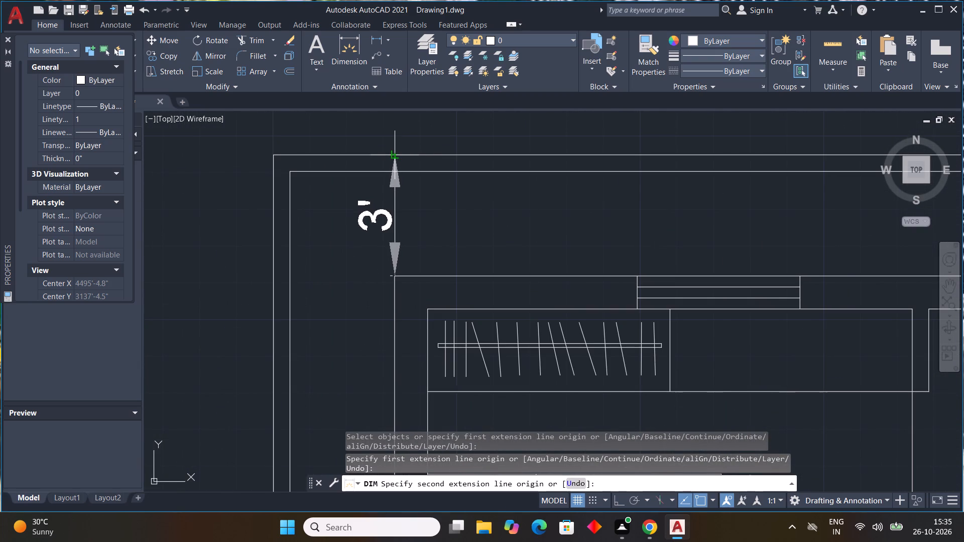
{"action": "left_click", "coordinate": [396, 171]}
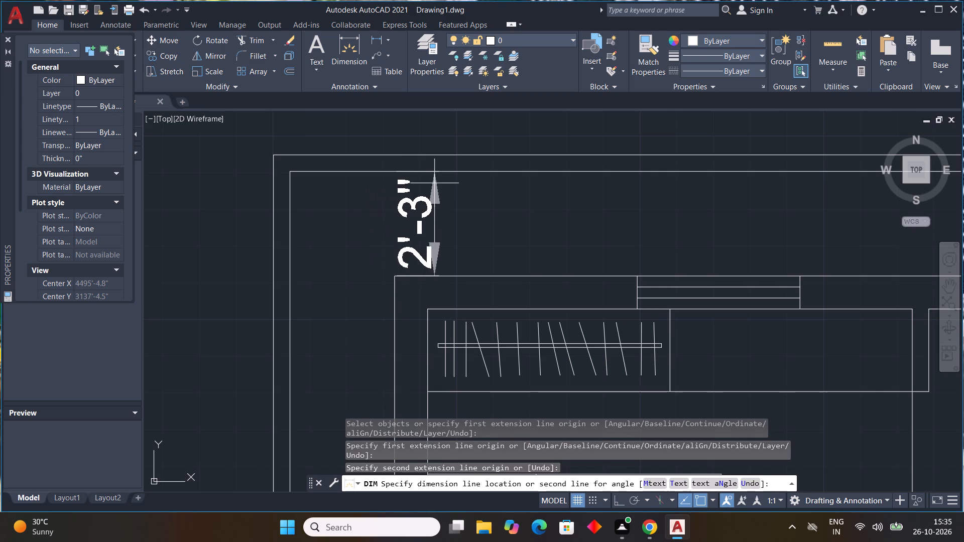
{"action": "left_click", "coordinate": [522, 191]}
Dimension the east gap from the house's outer northeast corner to the inner face of the compound wall.
{"action": "scroll", "coordinate": [607, 235], "scroll_direction": "down", "scroll_amount": 2}
{"action": "middle_click_drag", "start_coordinate": [607, 235], "coordinate": [533, 217]}
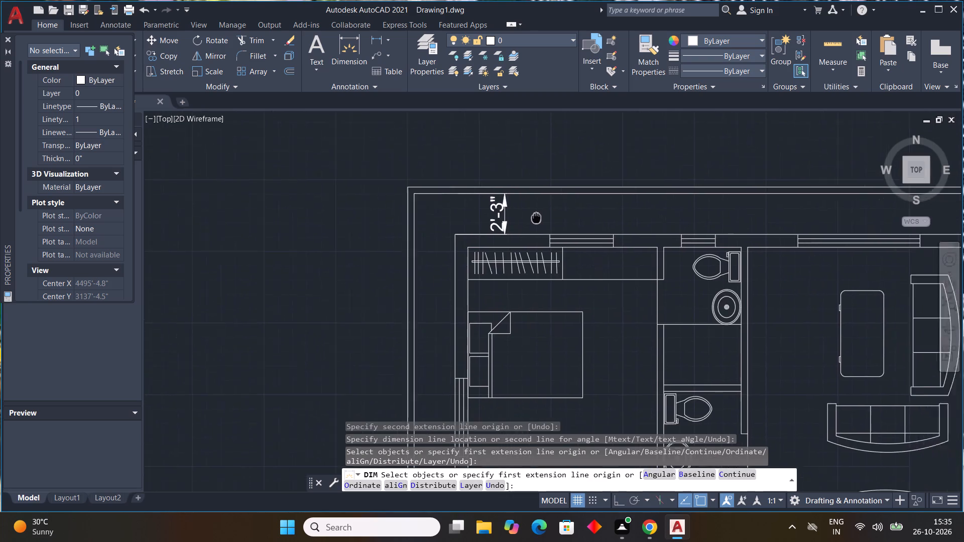
{"action": "middle_click_drag", "start_coordinate": [533, 217], "coordinate": [390, 189]}
{"action": "scroll", "coordinate": [505, 211], "scroll_direction": "down", "scroll_amount": 1}
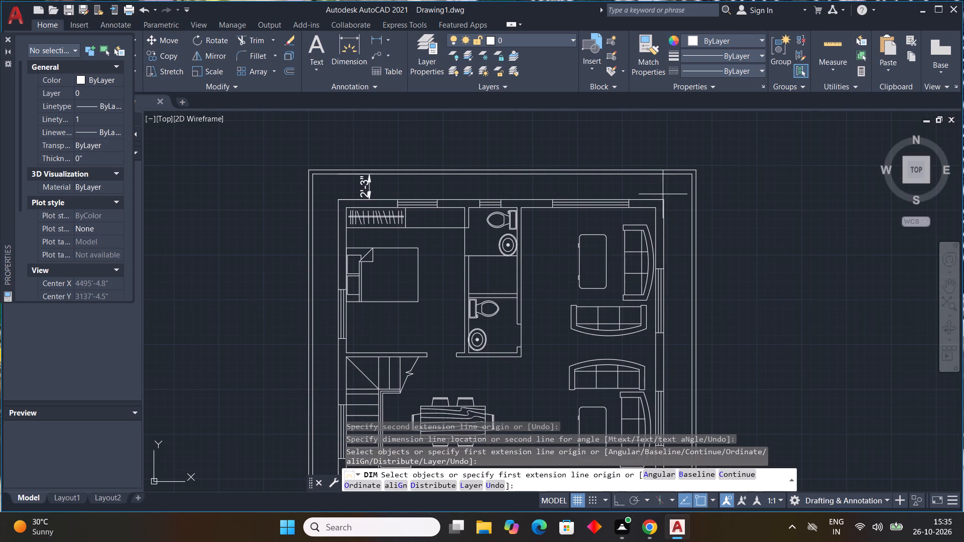
{"action": "left_click", "coordinate": [666, 198]}
{"action": "scroll", "coordinate": [696, 203], "scroll_direction": "up", "scroll_amount": 3}
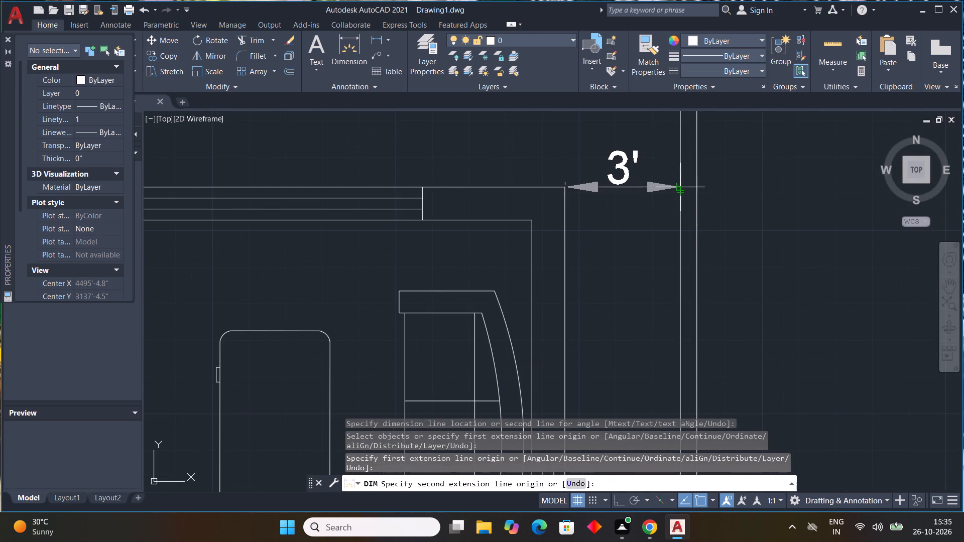
{"action": "left_click_drag", "start_coordinate": [677, 187], "coordinate": [677, 202]}
{"action": "left_click", "coordinate": [676, 247]}
Dimension the west gap from the house's outer northwest corner to the inner face of the compound wall.
{"action": "scroll", "coordinate": [715, 232], "scroll_direction": "down", "scroll_amount": 2}
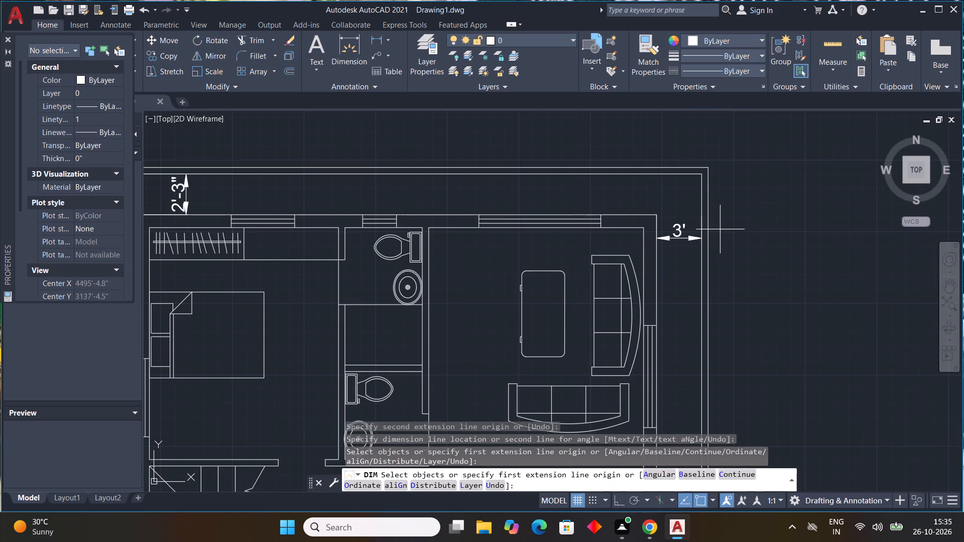
{"action": "middle_click_drag", "start_coordinate": [720, 229], "coordinate": [774, 183]}
{"action": "scroll", "coordinate": [724, 229], "scroll_direction": "down", "scroll_amount": 1}
{"action": "middle_click", "coordinate": [774, 182]}
{"action": "left_click", "coordinate": [409, 175]}
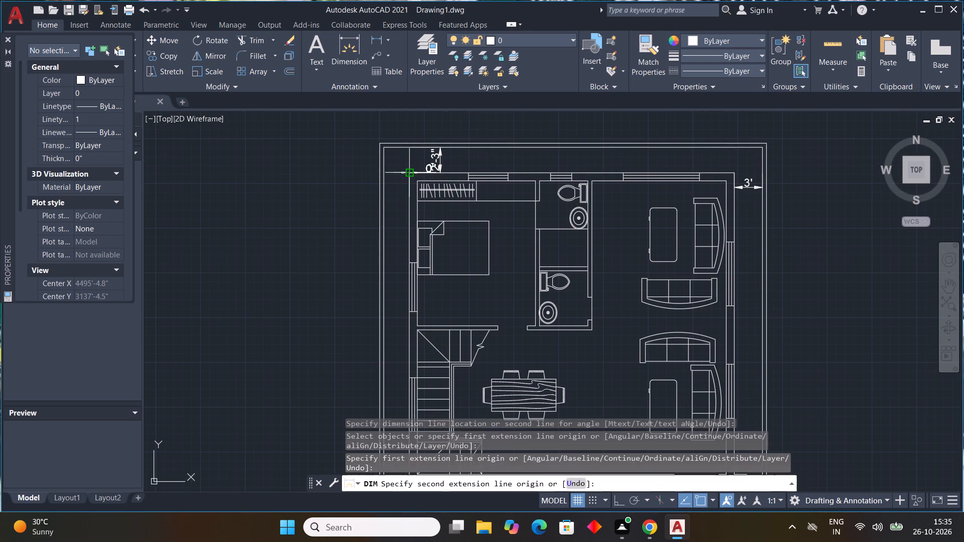
{"action": "left_click", "coordinate": [385, 173]}
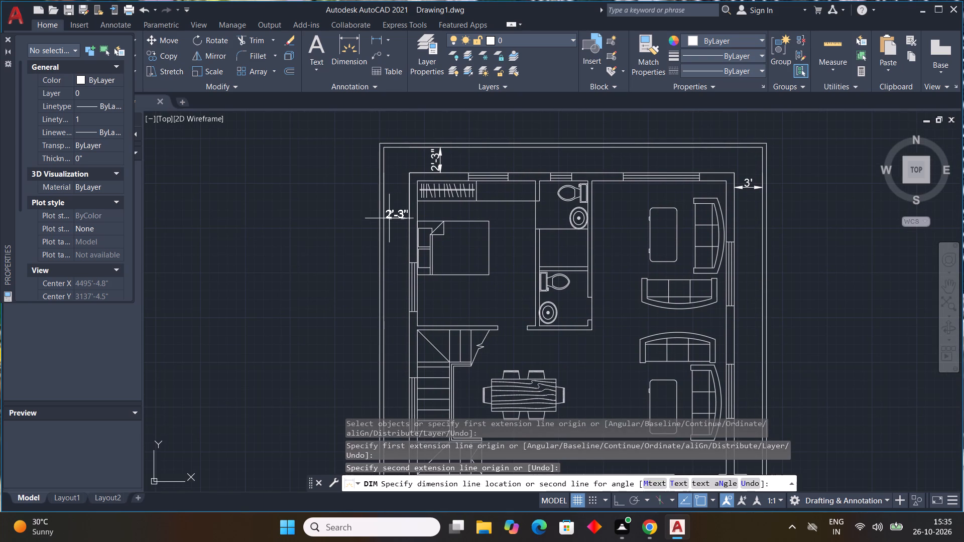
{"action": "left_click", "coordinate": [389, 218]}
Dimension the compound wall's overall outer length from its southwest to its northwest corner, placing the dimension outside the west wall.
{"action": "scroll", "coordinate": [477, 178], "scroll_direction": "down", "scroll_amount": 3}
{"action": "middle_click_drag", "start_coordinate": [486, 239], "coordinate": [493, 196]}
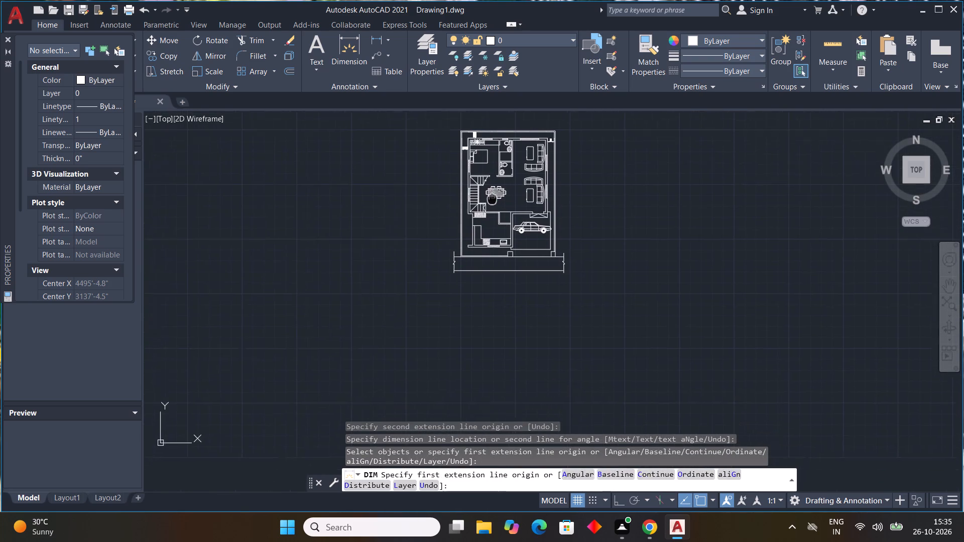
{"action": "middle_click_drag", "start_coordinate": [493, 196], "coordinate": [497, 179]}
{"action": "middle_click", "coordinate": [497, 178]}
{"action": "scroll", "coordinate": [458, 236], "scroll_direction": "up", "scroll_amount": 3}
{"action": "left_click_drag", "start_coordinate": [481, 229], "coordinate": [481, 221]}
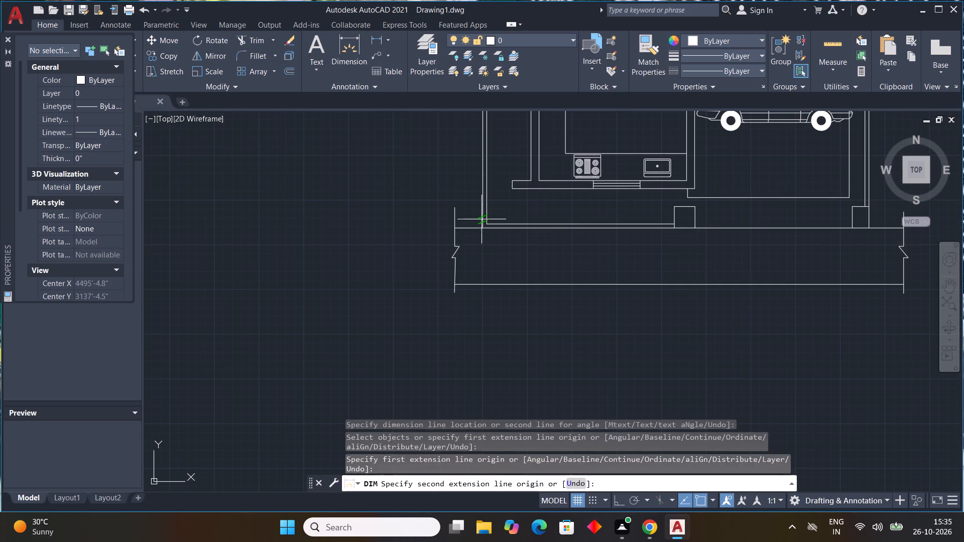
{"action": "middle_click_drag", "start_coordinate": [471, 153], "coordinate": [472, 325]}
{"action": "scroll", "coordinate": [471, 153], "scroll_direction": "down", "scroll_amount": 1}
{"action": "scroll", "coordinate": [472, 325], "scroll_direction": "down", "scroll_amount": 1}
{"action": "scroll", "coordinate": [474, 159], "scroll_direction": "up", "scroll_amount": 3}
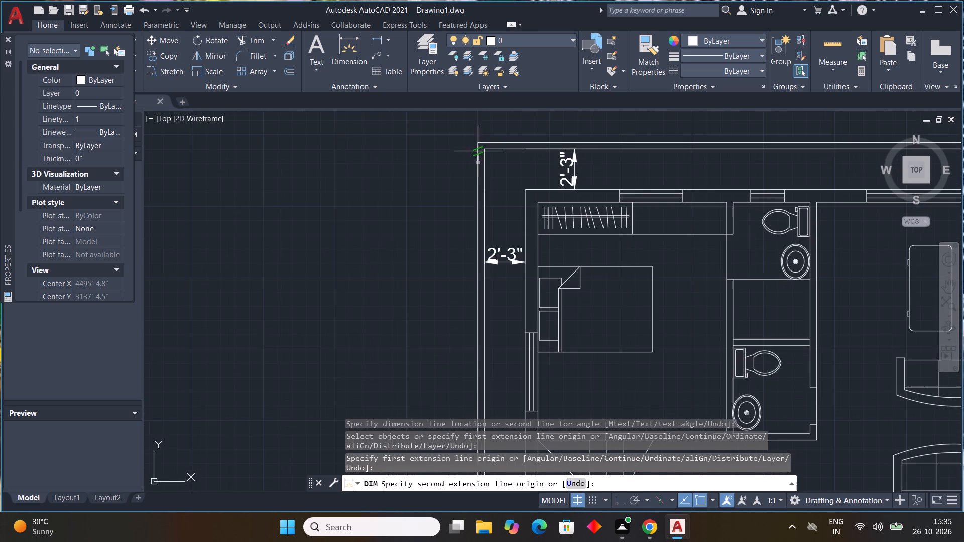
{"action": "scroll", "coordinate": [470, 147], "scroll_direction": "up", "scroll_amount": 1}
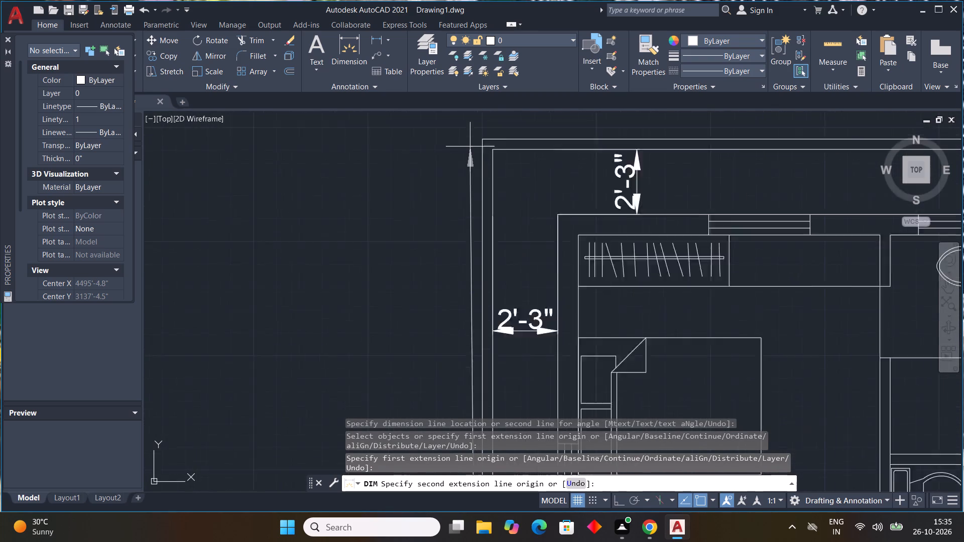
{"action": "scroll", "coordinate": [470, 147], "scroll_direction": "up", "scroll_amount": 2}
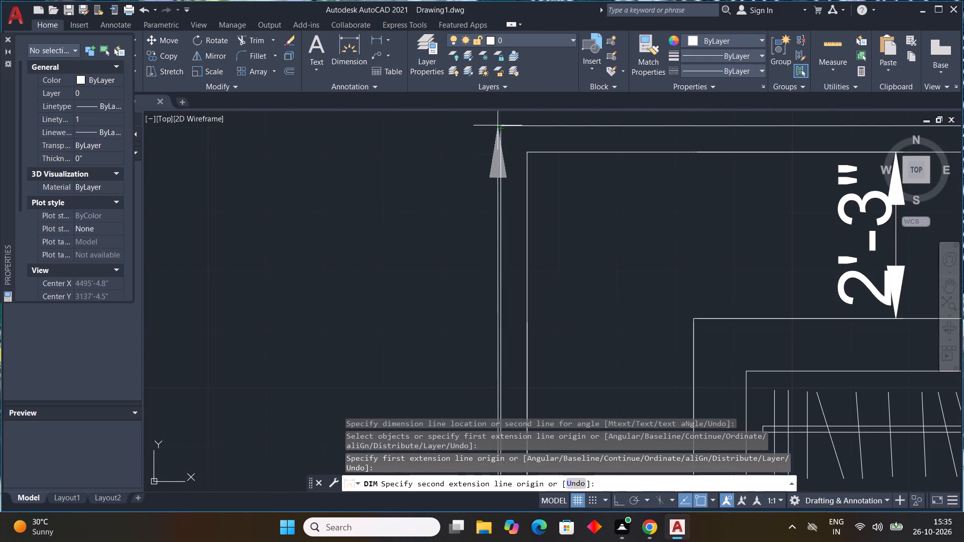
{"action": "scroll", "coordinate": [498, 125], "scroll_direction": "up", "scroll_amount": 4}
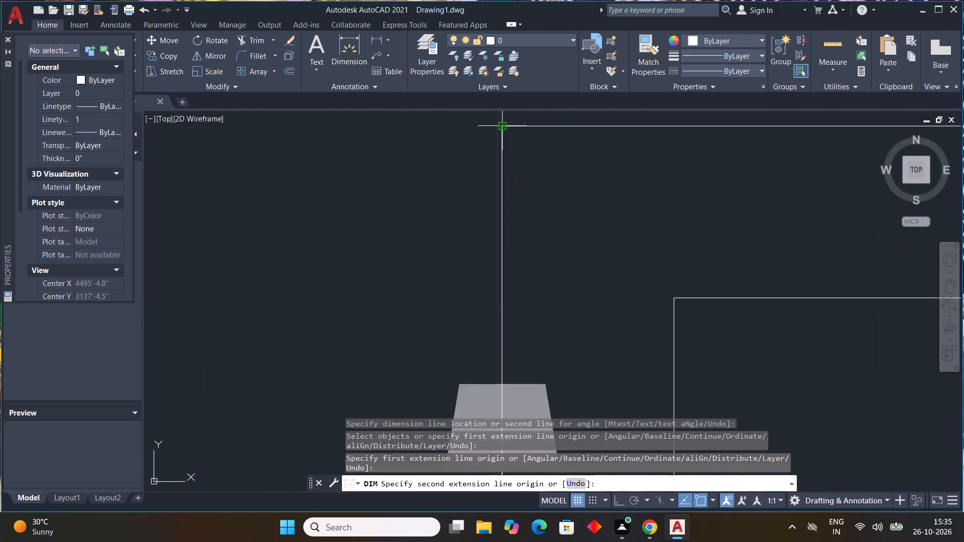
{"action": "left_click", "coordinate": [504, 124]}
{"action": "scroll", "coordinate": [416, 145], "scroll_direction": "down", "scroll_amount": 7}
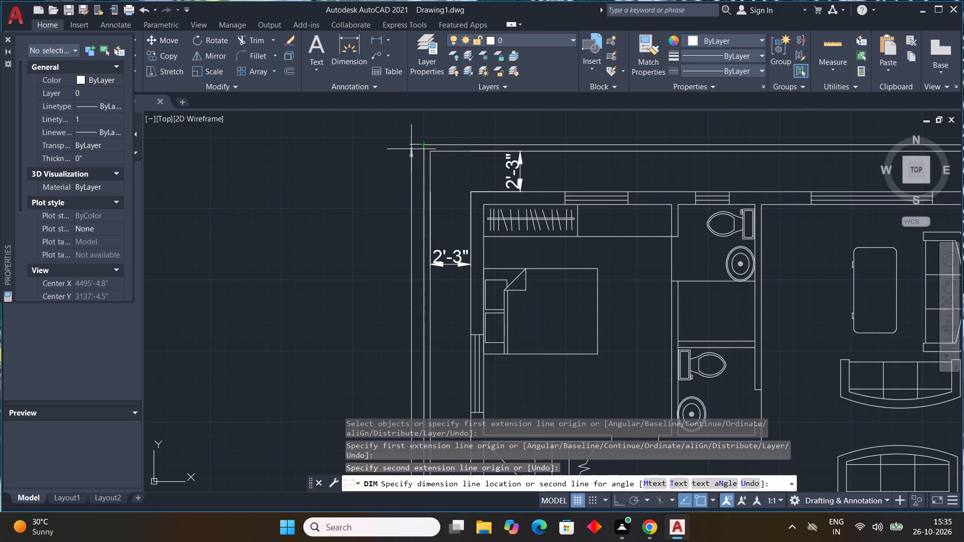
{"action": "scroll", "coordinate": [411, 149], "scroll_direction": "down", "scroll_amount": 1}
{"action": "middle_click_drag", "start_coordinate": [411, 149], "coordinate": [433, 111]}
{"action": "middle_click", "coordinate": [433, 110]}
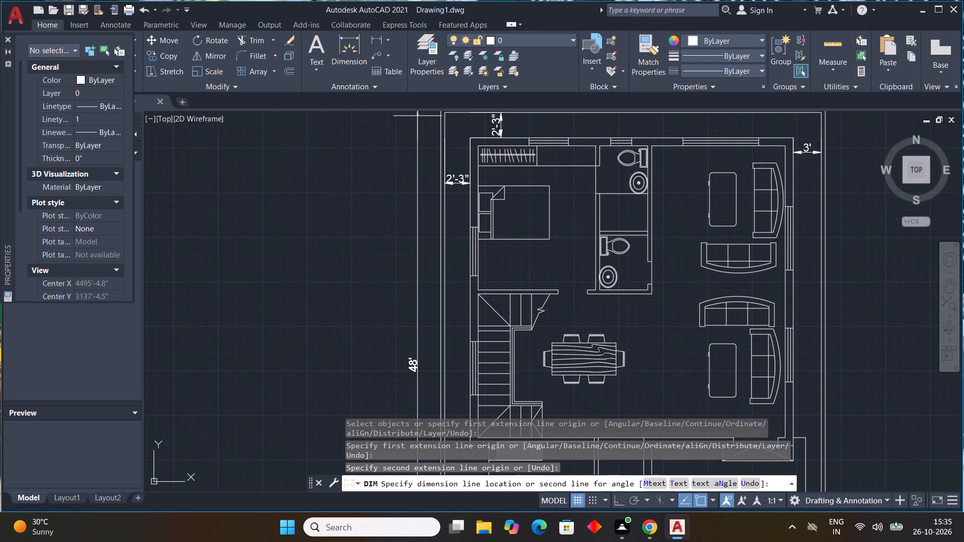
{"action": "left_click", "coordinate": [417, 116]}
Dimension the compound wall's overall outer width from its northwest to its northeast corner, placing the dimension outside the north wall.
{"action": "middle_click_drag", "start_coordinate": [446, 141], "coordinate": [405, 219]}
{"action": "scroll", "coordinate": [401, 181], "scroll_direction": "up", "scroll_amount": 3}
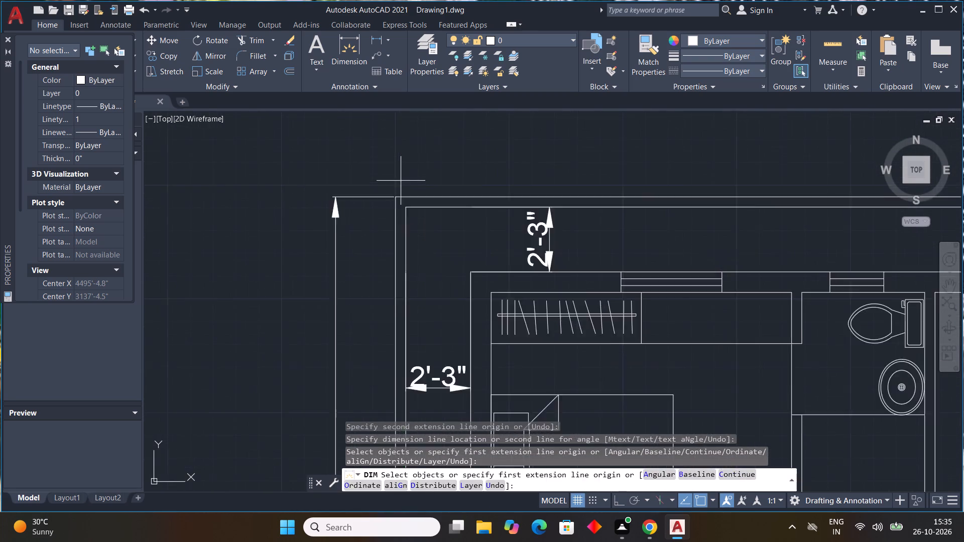
{"action": "left_click", "coordinate": [390, 204]}
{"action": "scroll", "coordinate": [509, 200], "scroll_direction": "down", "scroll_amount": 2}
{"action": "middle_click_drag", "start_coordinate": [509, 200], "coordinate": [508, 200]}
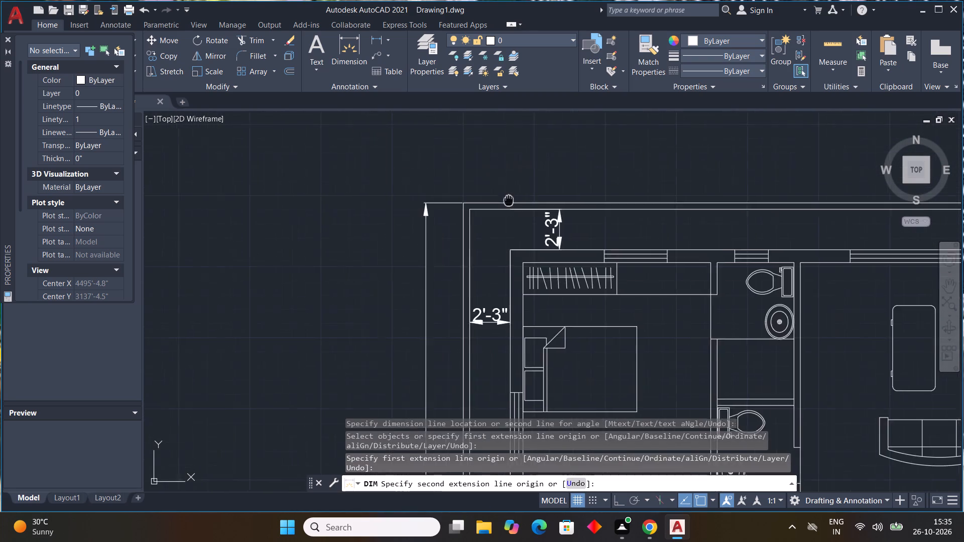
{"action": "scroll", "coordinate": [508, 200], "scroll_direction": "down", "scroll_amount": 1}
{"action": "middle_click_drag", "start_coordinate": [508, 200], "coordinate": [315, 206]}
{"action": "scroll", "coordinate": [670, 207], "scroll_direction": "up", "scroll_amount": 3}
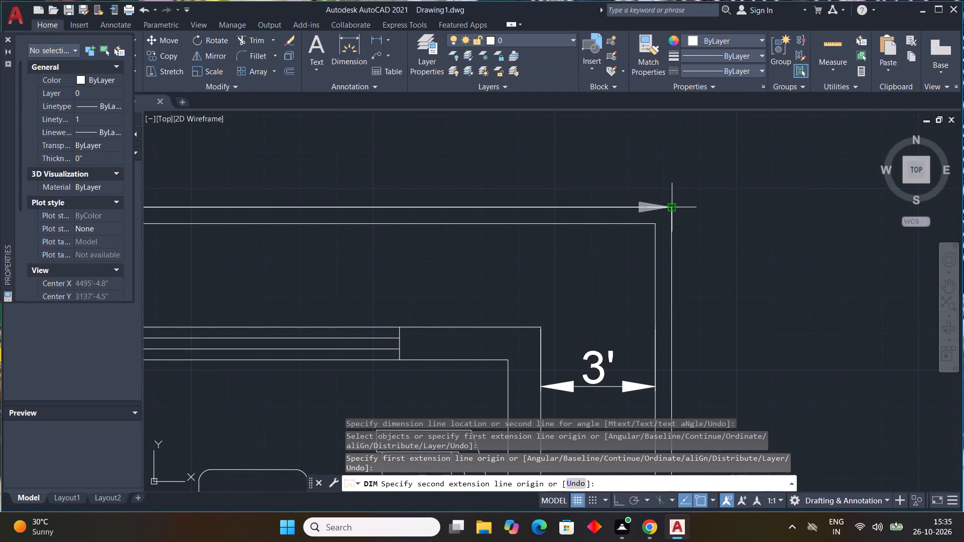
{"action": "left_click", "coordinate": [675, 208]}
{"action": "scroll", "coordinate": [661, 174], "scroll_direction": "down", "scroll_amount": 3}
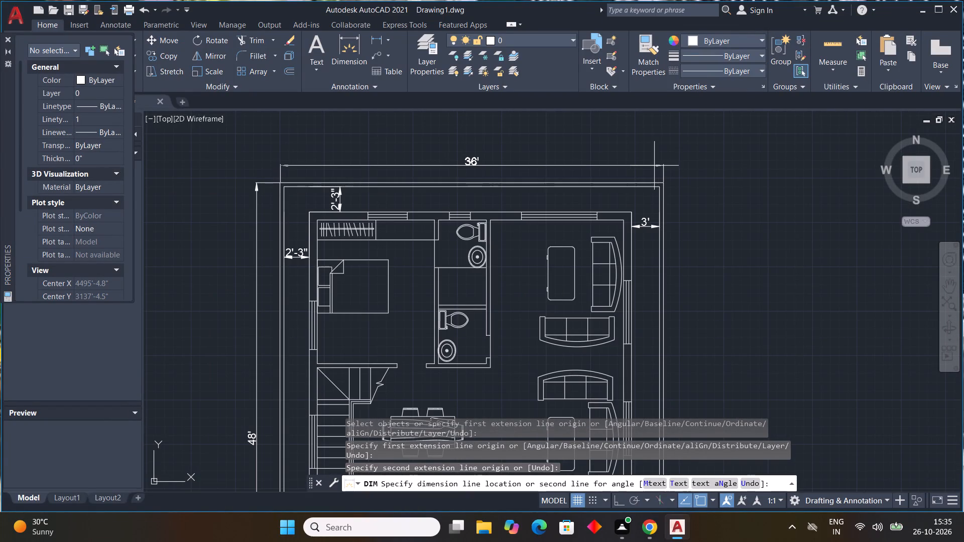
{"action": "left_click", "coordinate": [654, 166]}
Dimension the west gap from the kitchen's outer wall, at its north end, to the inner face of the compound wall.
{"action": "scroll", "coordinate": [700, 221], "scroll_direction": "down", "scroll_amount": 2}
{"action": "middle_click_drag", "start_coordinate": [751, 276], "coordinate": [697, 190]}
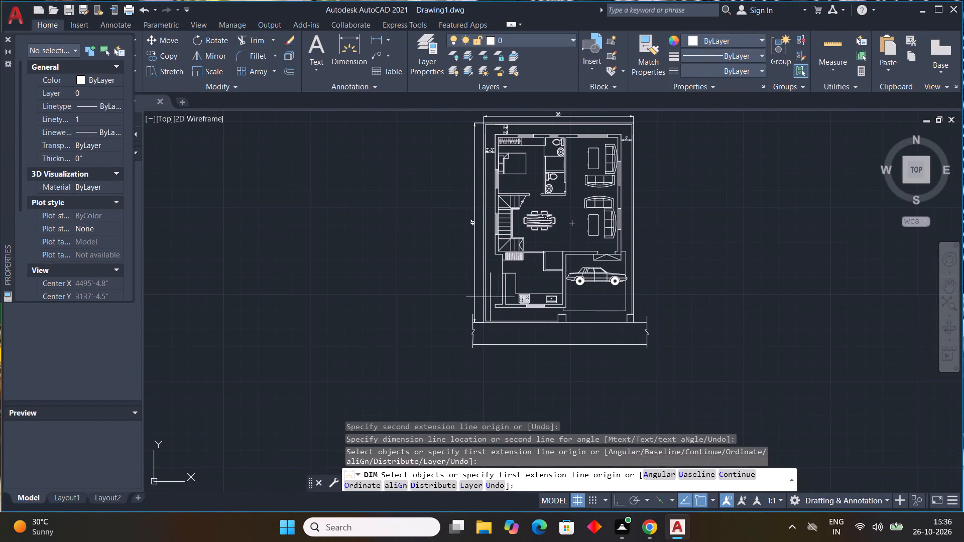
{"action": "scroll", "coordinate": [487, 289], "scroll_direction": "up", "scroll_amount": 3}
{"action": "left_click", "coordinate": [545, 191]}
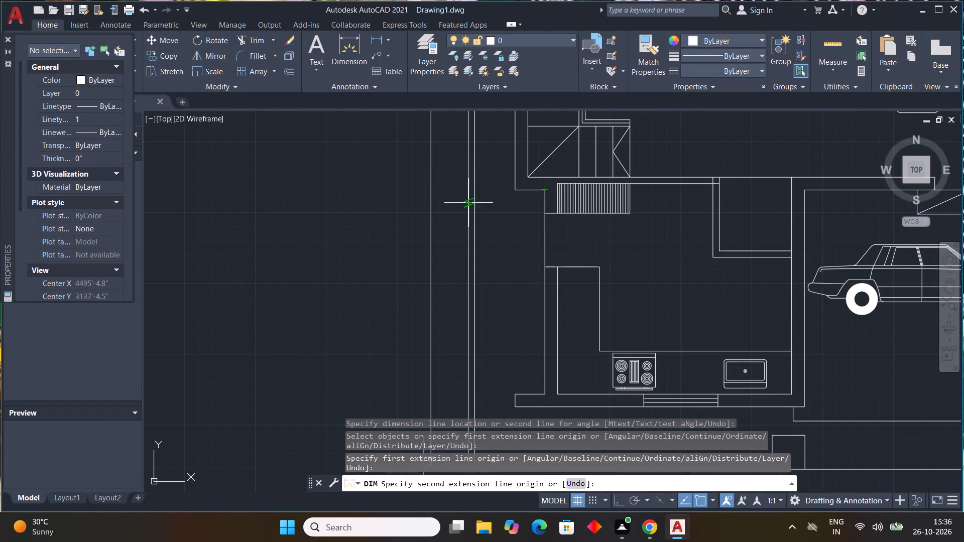
{"action": "left_click", "coordinate": [477, 189]}
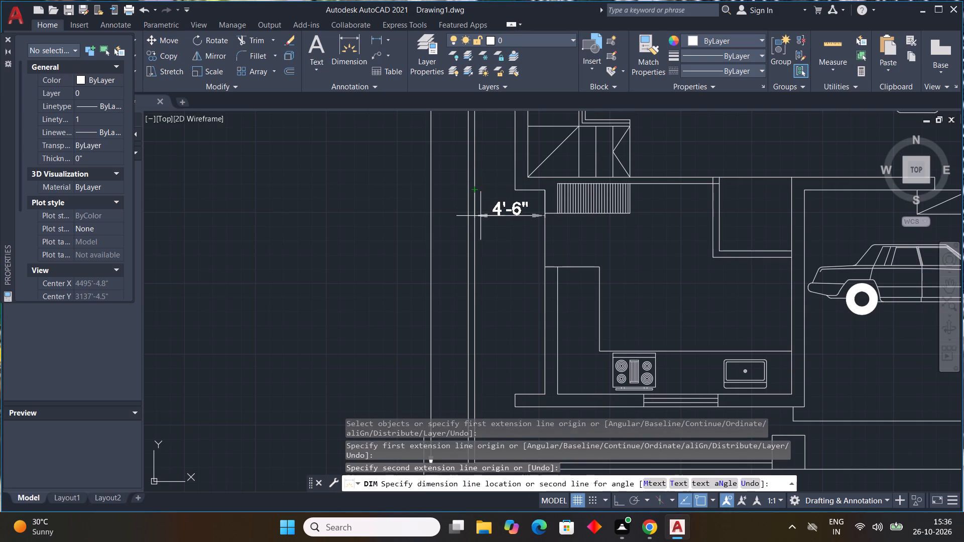
{"action": "left_click", "coordinate": [480, 216]}
Dimension how far the kitchen's south wall projects west beyond its west wall, placing the dimension just above the projection.
{"action": "scroll", "coordinate": [594, 287], "scroll_direction": "down", "scroll_amount": 1}
{"action": "middle_click_drag", "start_coordinate": [594, 289], "coordinate": [483, 187]}
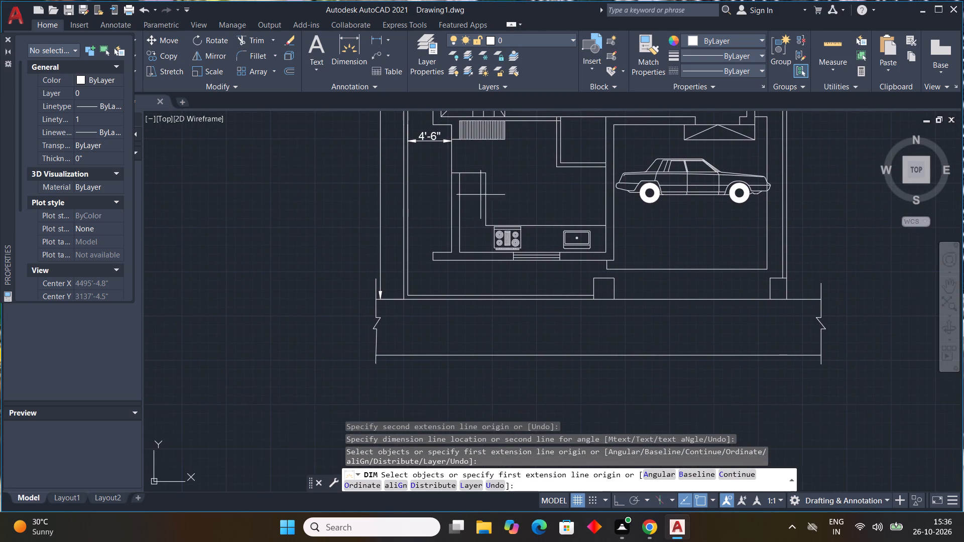
{"action": "scroll", "coordinate": [431, 255], "scroll_direction": "up", "scroll_amount": 2}
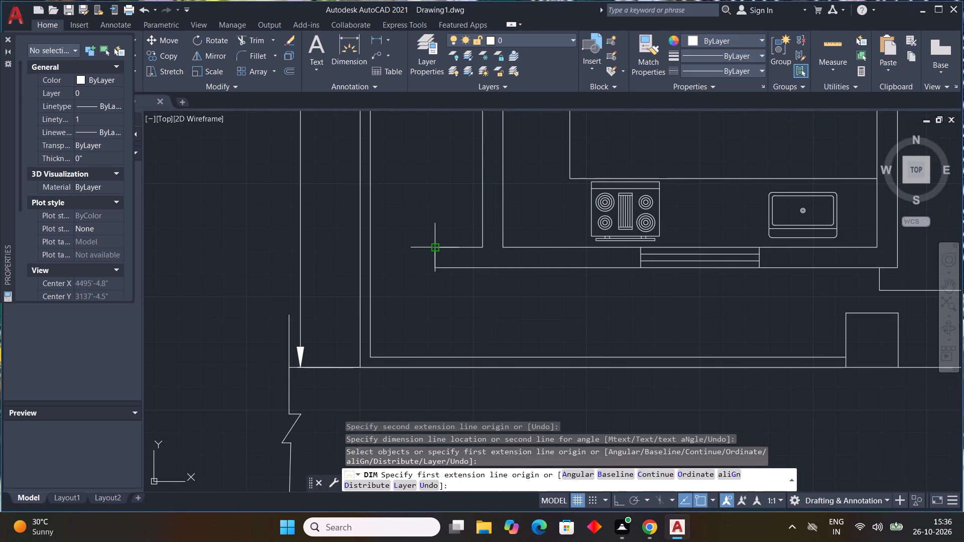
{"action": "left_click", "coordinate": [435, 246]}
{"action": "left_click", "coordinate": [485, 246]}
{"action": "left_click", "coordinate": [483, 230]}
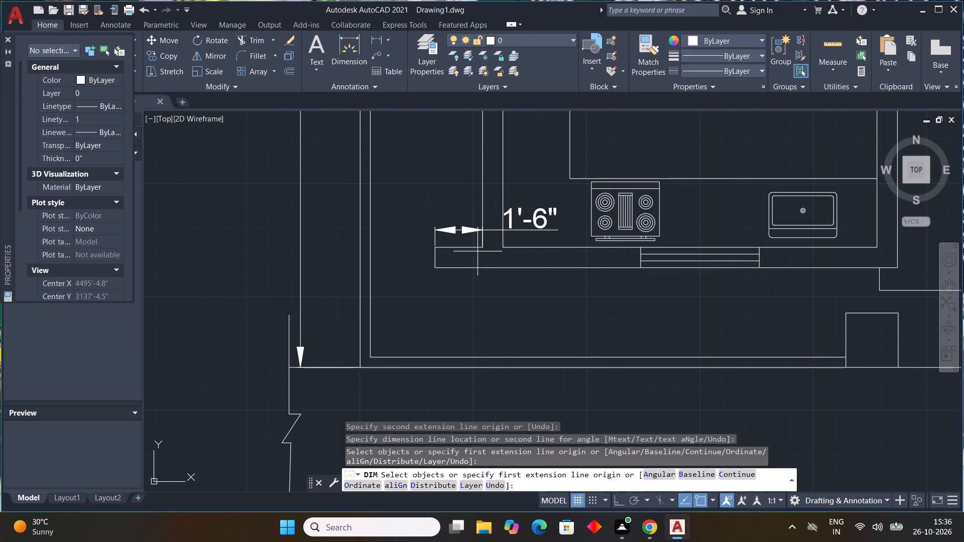
Dimension the west gap from the outer end of the kitchen's projecting south wall to the inner face of the compound wall.
{"action": "middle_click_drag", "start_coordinate": [454, 287], "coordinate": [476, 241]}
{"action": "middle_click", "coordinate": [476, 241]}
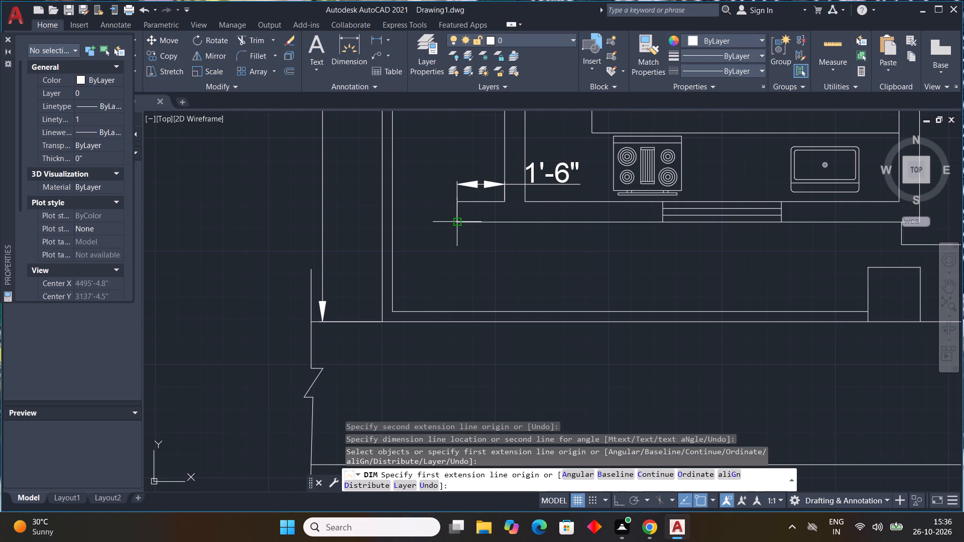
{"action": "left_click", "coordinate": [456, 222]}
{"action": "left_click", "coordinate": [392, 223]}
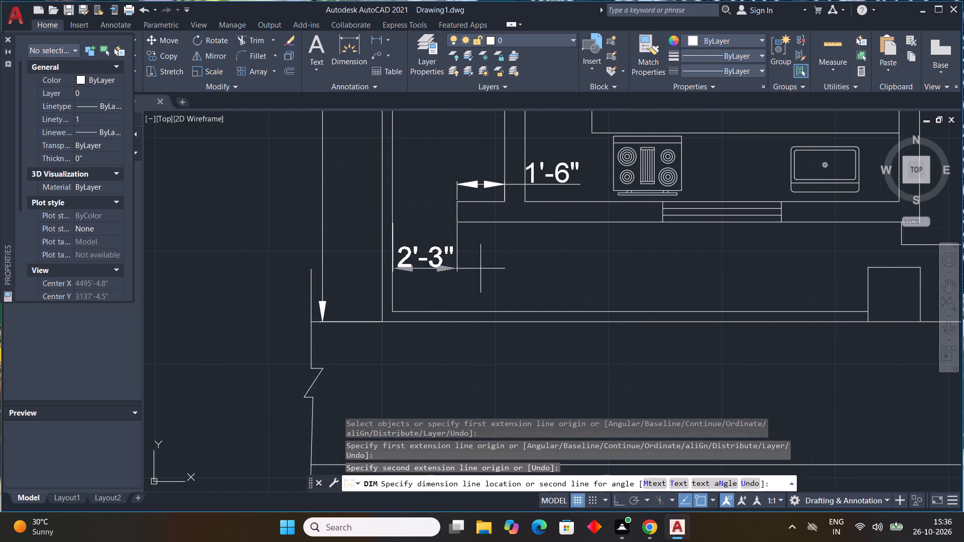
{"action": "left_click", "coordinate": [445, 218]}
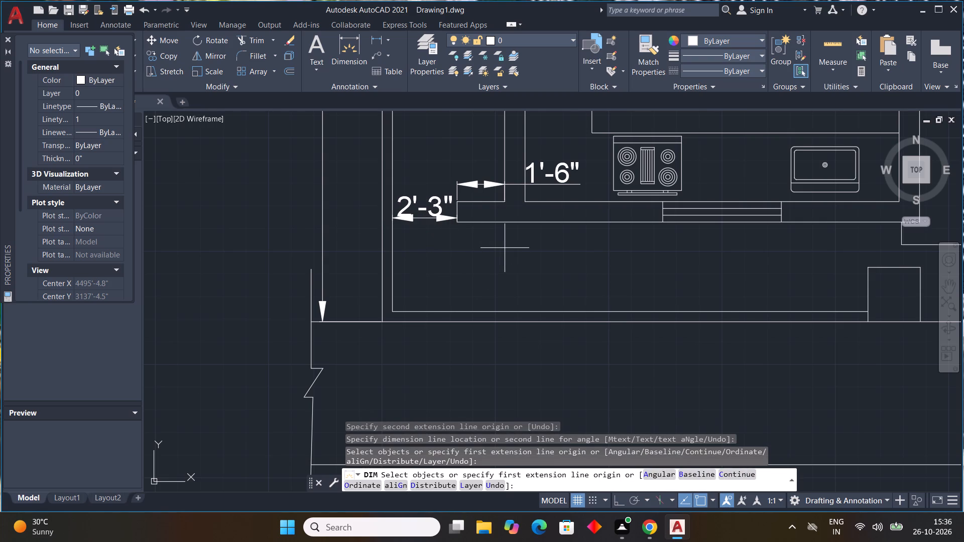
Dimension the south gap from the kitchen's outer southwest corner to the inner face of the compound wall, inside the gap.
{"action": "left_click_drag", "start_coordinate": [457, 223], "coordinate": [459, 234]}
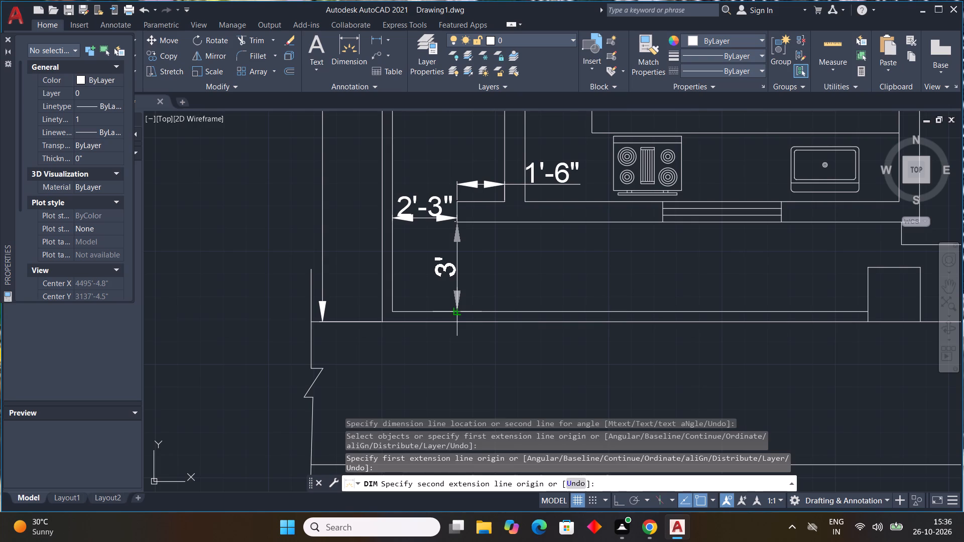
{"action": "left_click", "coordinate": [456, 308]}
{"action": "left_click", "coordinate": [507, 302]}
Dimension the width of the west gate pillar along its top edge.
{"action": "scroll", "coordinate": [571, 296], "scroll_direction": "down", "scroll_amount": 1}
{"action": "middle_click_drag", "start_coordinate": [571, 296], "coordinate": [253, 268]}
{"action": "left_click", "coordinate": [438, 249]}
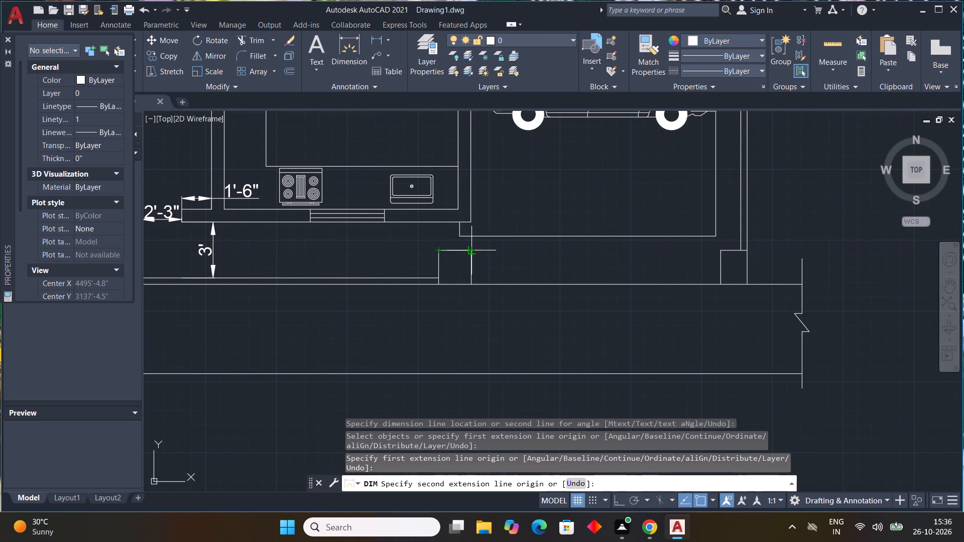
{"action": "left_click", "coordinate": [472, 249]}
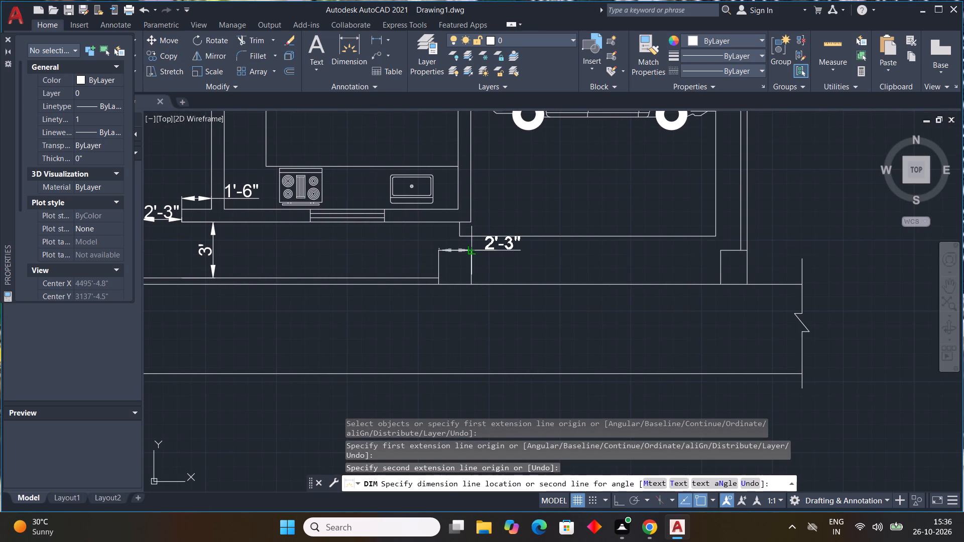
{"action": "left_click", "coordinate": [499, 249]}
Dimension the car porch's width along its south edge, placing the dimension just inside the porch.
{"action": "middle_click_drag", "start_coordinate": [541, 272], "coordinate": [532, 287]}
{"action": "scroll", "coordinate": [540, 273], "scroll_direction": "down", "scroll_amount": 1}
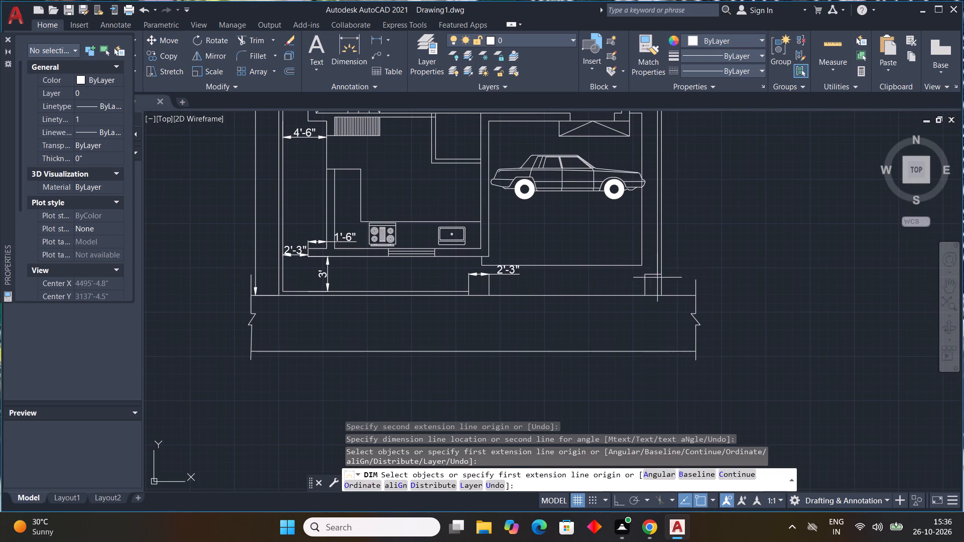
{"action": "left_click", "coordinate": [483, 265]}
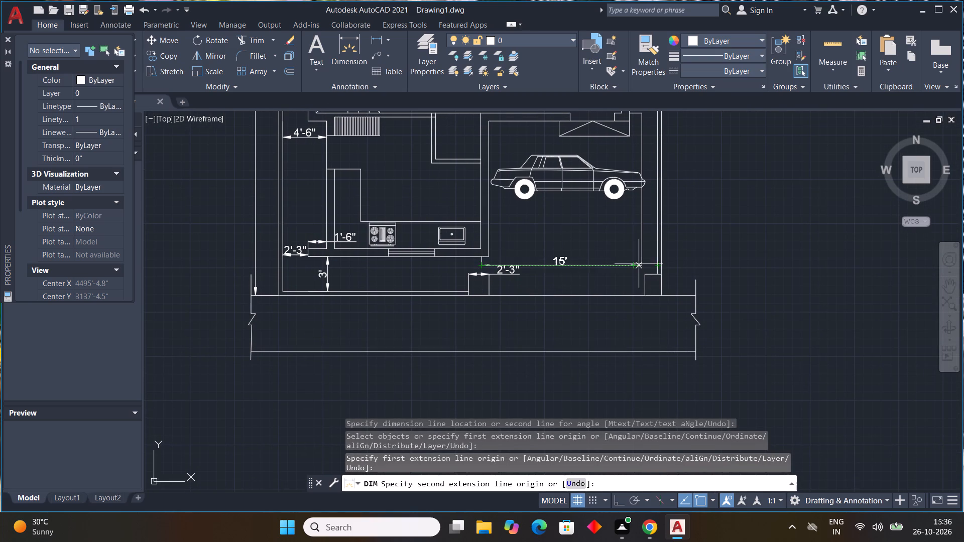
{"action": "scroll", "coordinate": [640, 264], "scroll_direction": "up", "scroll_amount": 3}
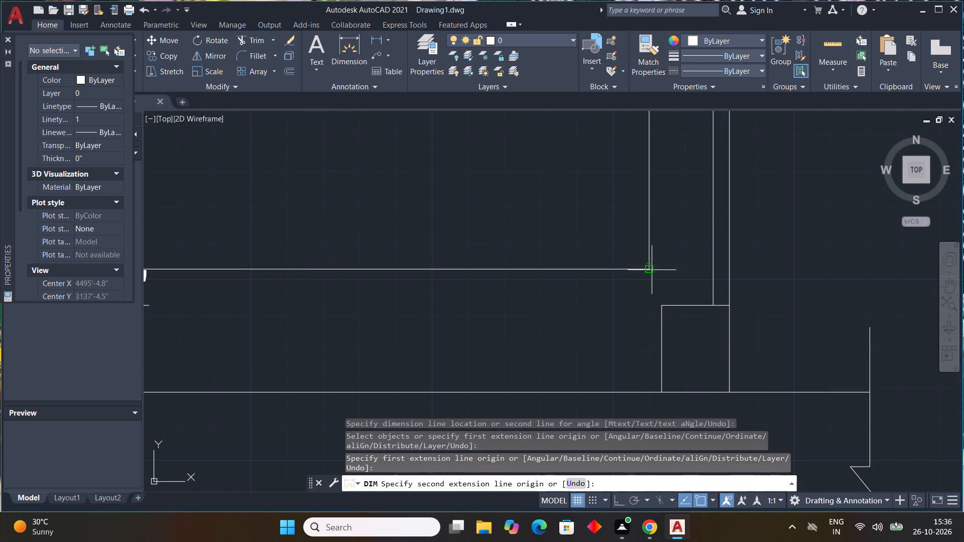
{"action": "scroll", "coordinate": [649, 268], "scroll_direction": "down", "scroll_amount": 3}
{"action": "left_click", "coordinate": [643, 268]}
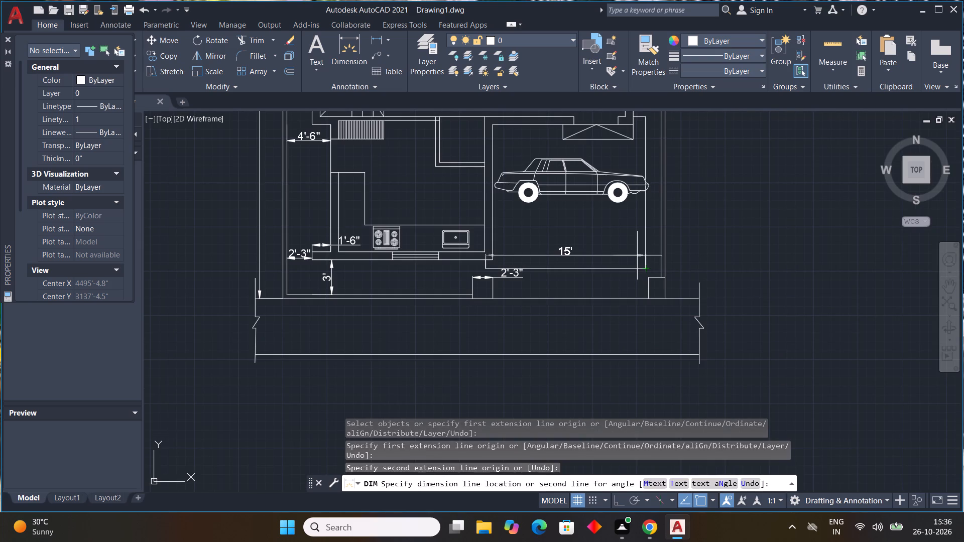
{"action": "left_click", "coordinate": [637, 255]}
Dimension the car porch's north-south length along its east edge, placing the dimension just inside the porch.
{"action": "left_click_drag", "start_coordinate": [645, 118], "coordinate": [646, 126]}
{"action": "left_click", "coordinate": [645, 267]}
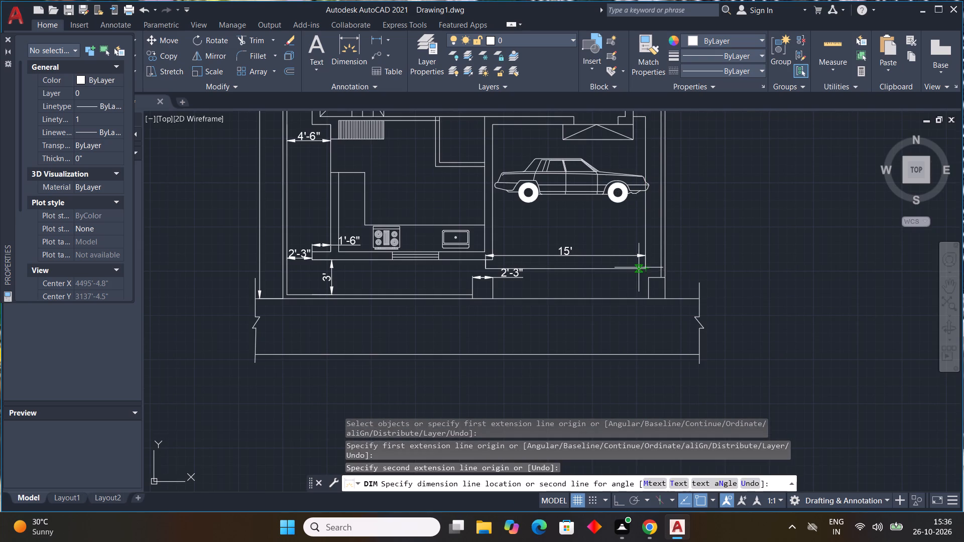
{"action": "left_click", "coordinate": [638, 267]}
Dimension the kitchen's inner width between its southwest and southeast inside corners, placing the dimension above the stove and sink counter.
{"action": "middle_click_drag", "start_coordinate": [652, 263], "coordinate": [697, 287]}
{"action": "scroll", "coordinate": [660, 267], "scroll_direction": "down", "scroll_amount": 1}
{"action": "scroll", "coordinate": [511, 209], "scroll_direction": "up", "scroll_amount": 3}
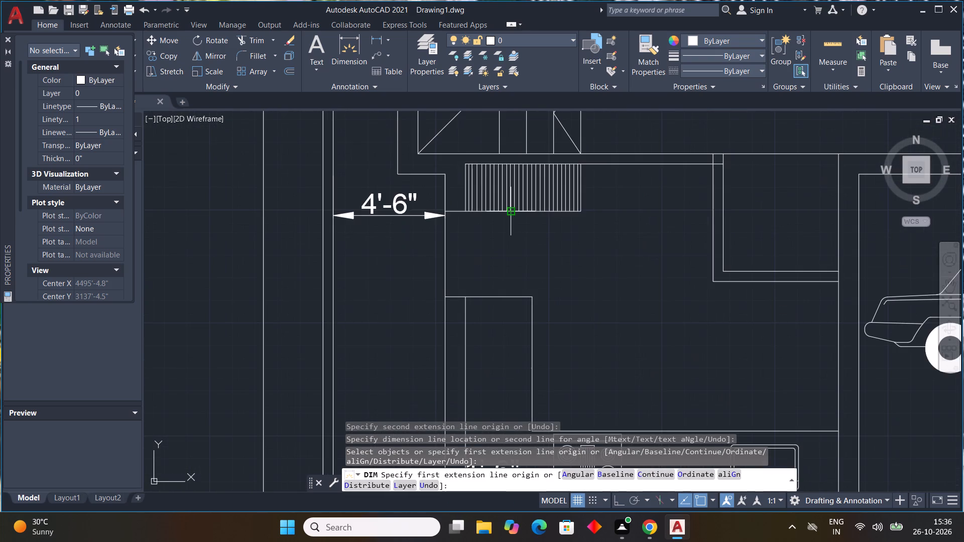
{"action": "scroll", "coordinate": [519, 213], "scroll_direction": "down", "scroll_amount": 1}
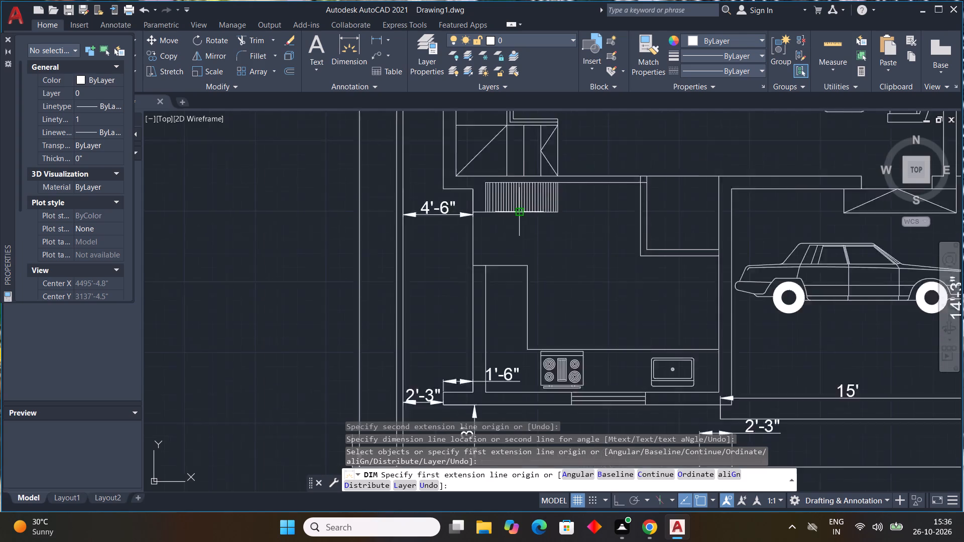
{"action": "scroll", "coordinate": [519, 213], "scroll_direction": "down", "scroll_amount": 1}
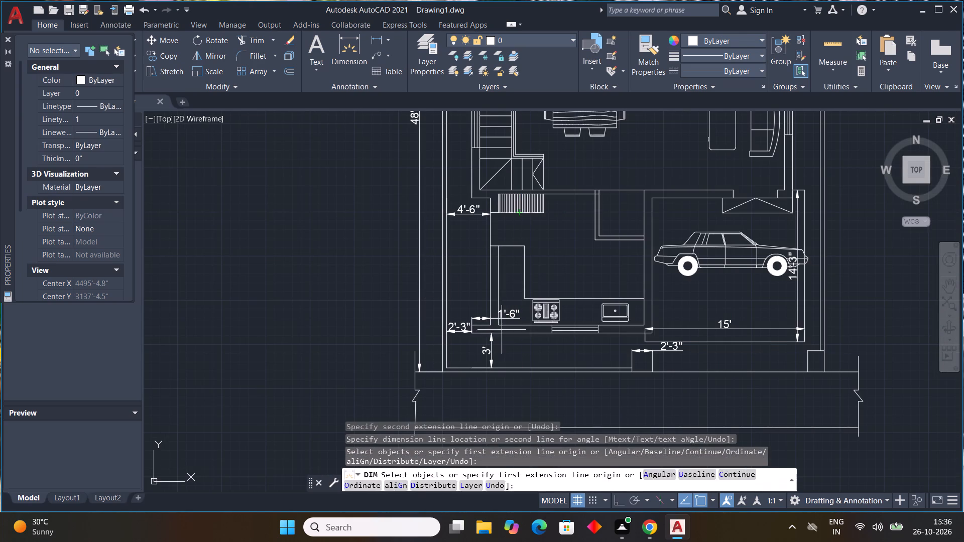
{"action": "left_click_drag", "start_coordinate": [501, 325], "coordinate": [506, 325]}
{"action": "left_click_drag", "start_coordinate": [645, 325], "coordinate": [644, 318]}
{"action": "left_click", "coordinate": [637, 292]}
Dimension the living hall's south wall from the kitchen's northeast corner to the west side of the main door opening, placing it above the wall.
{"action": "middle_click_drag", "start_coordinate": [637, 285], "coordinate": [609, 352]}
{"action": "middle_click_drag", "start_coordinate": [600, 242], "coordinate": [598, 247]}
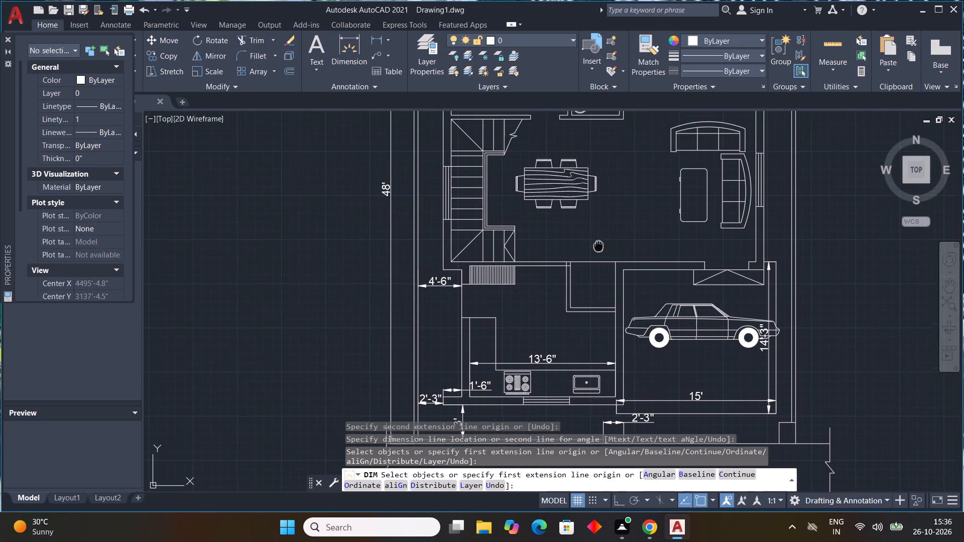
{"action": "middle_click_drag", "start_coordinate": [598, 247], "coordinate": [409, 279]}
{"action": "middle_click", "coordinate": [409, 279]}
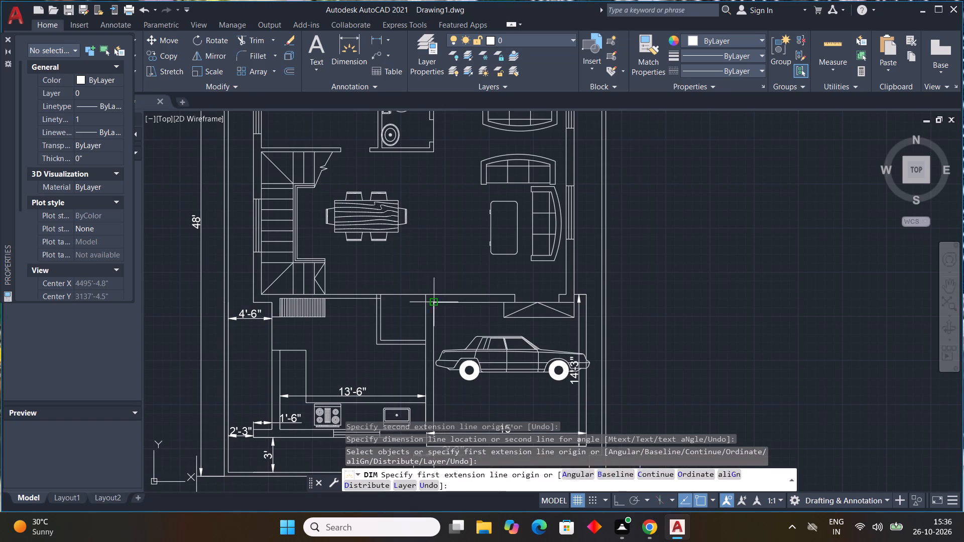
{"action": "left_click", "coordinate": [427, 295]}
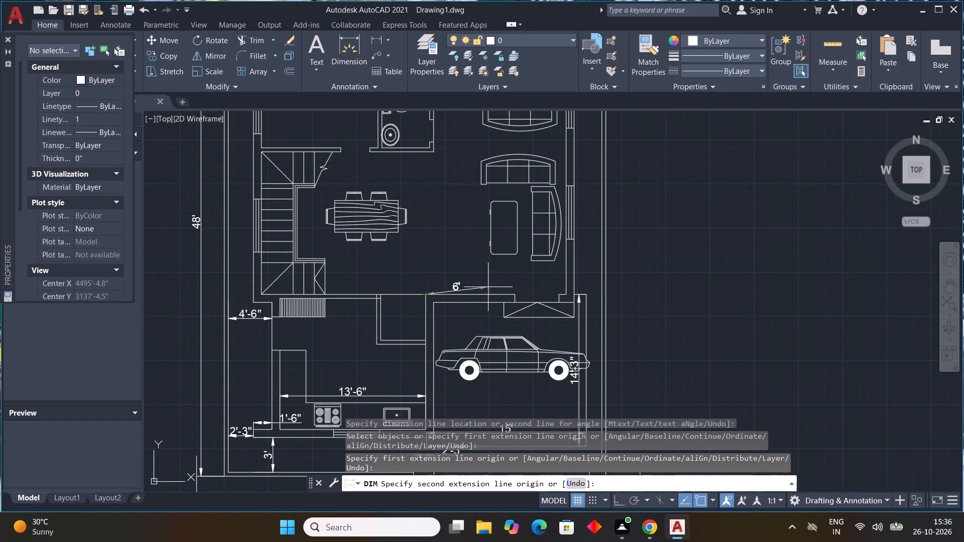
{"action": "left_click", "coordinate": [515, 295]}
{"action": "left_click", "coordinate": [513, 275]}
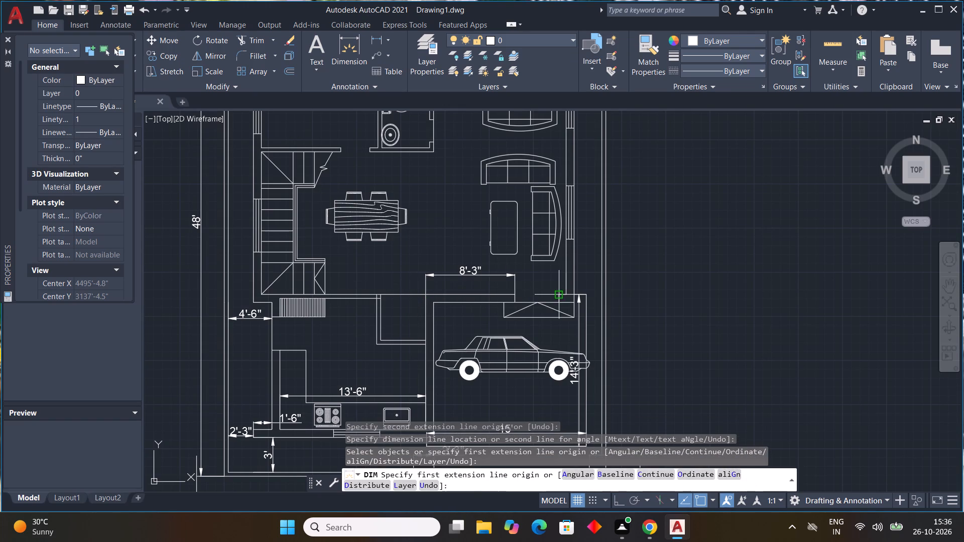
Dimension the main door opening's width between its two wall ends, level with the adjacent wall dimension, and finish dimensioning.
{"action": "scroll", "coordinate": [569, 293], "scroll_direction": "up", "scroll_amount": 1}
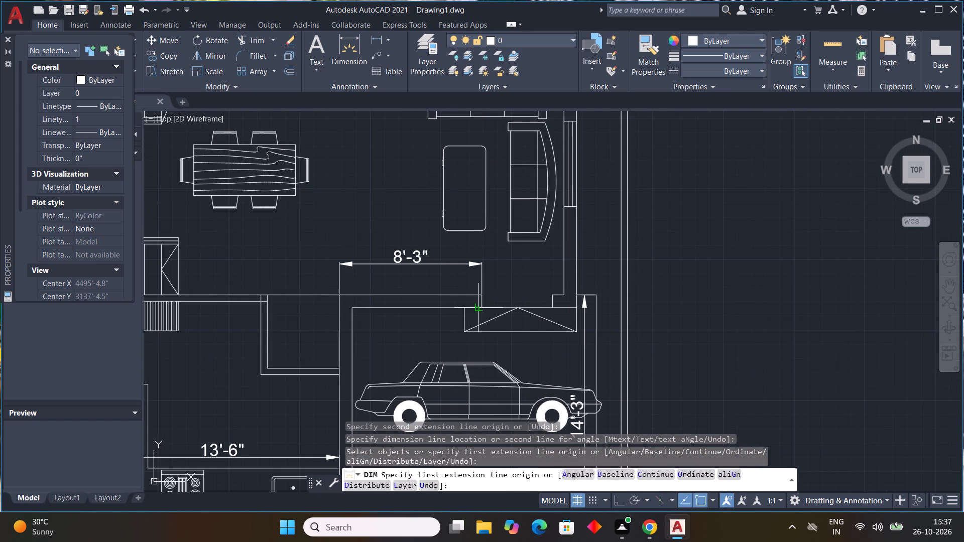
{"action": "left_click", "coordinate": [480, 292]}
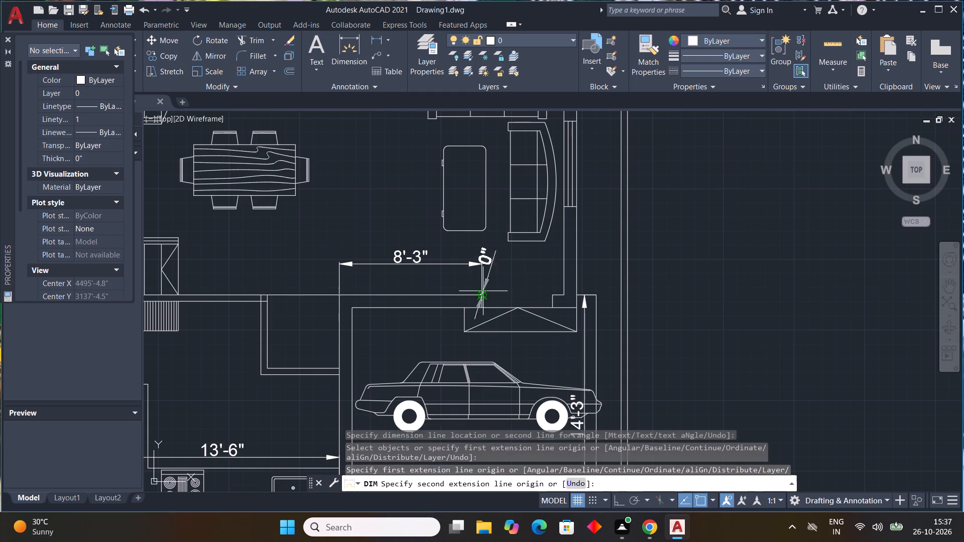
{"action": "left_click", "coordinate": [550, 294]}
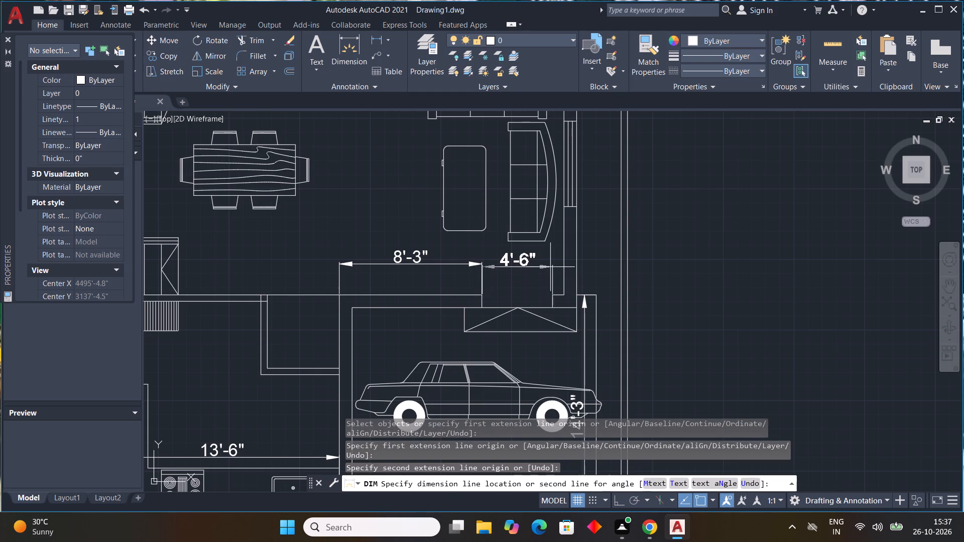
{"action": "left_click", "coordinate": [550, 266]}
{"action": "scroll", "coordinate": [596, 246], "scroll_direction": "down", "scroll_amount": 1}
{"action": "middle_click_drag", "start_coordinate": [596, 246], "coordinate": [607, 306]}
{"action": "scroll", "coordinate": [604, 297], "scroll_direction": "down", "scroll_amount": 1}
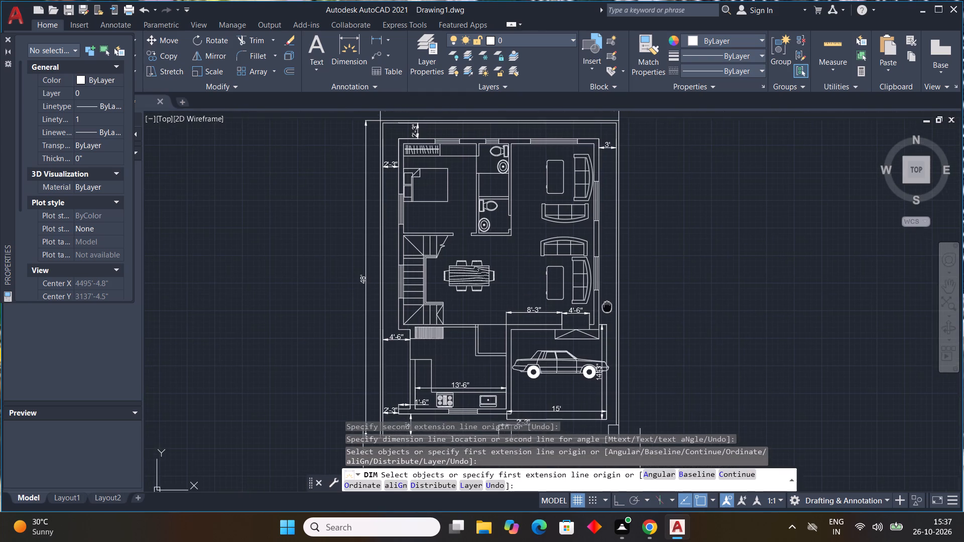
{"action": "middle_click_drag", "start_coordinate": [607, 306], "coordinate": [608, 306]}
{"action": "middle_click", "coordinate": [608, 306]}
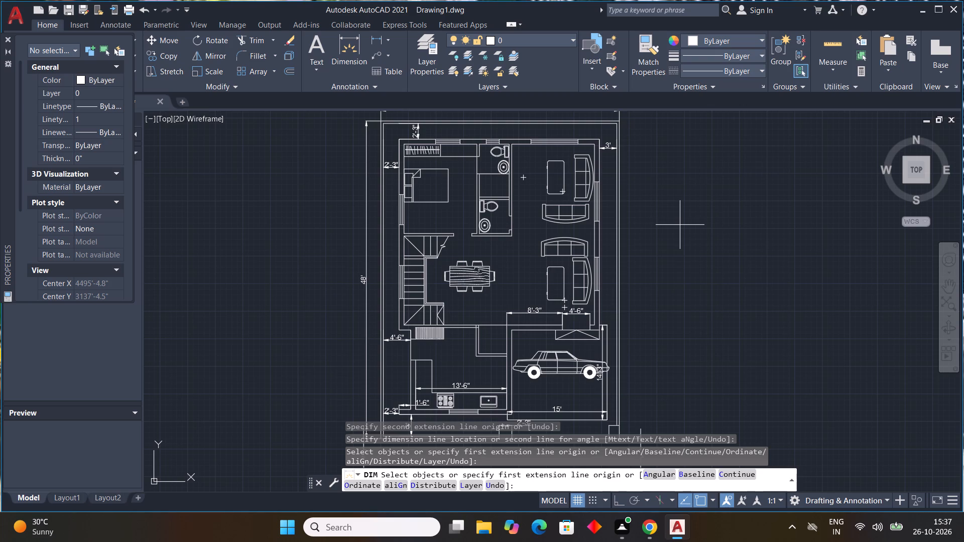
{"action": "key", "text": "Escape"}
{"action": "key", "text": "Escape"}
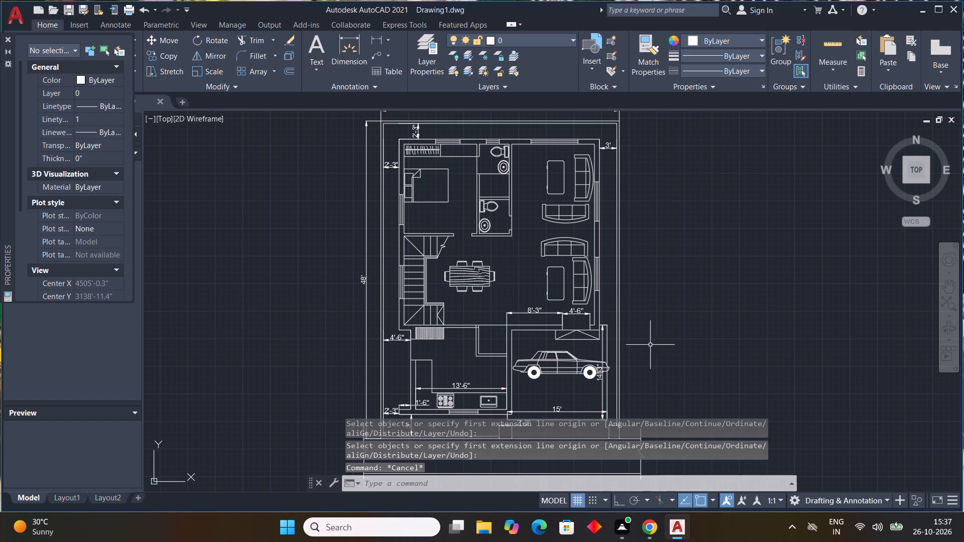
{"action": "key", "text": "Escape"}
{"action": "key", "text": "Escape"}
{"action": "key", "text": "Escape"}
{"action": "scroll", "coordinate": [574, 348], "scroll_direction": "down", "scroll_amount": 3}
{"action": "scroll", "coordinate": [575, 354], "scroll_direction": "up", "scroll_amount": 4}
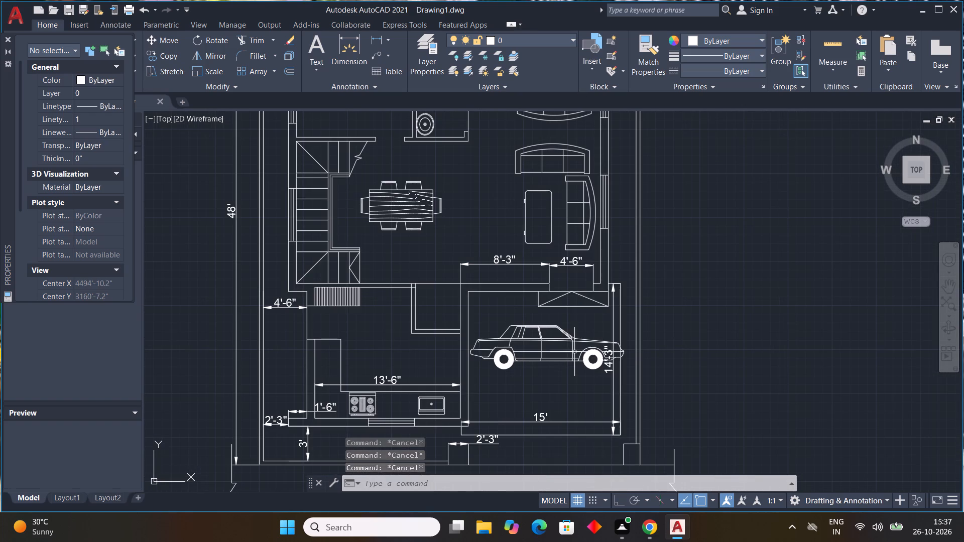
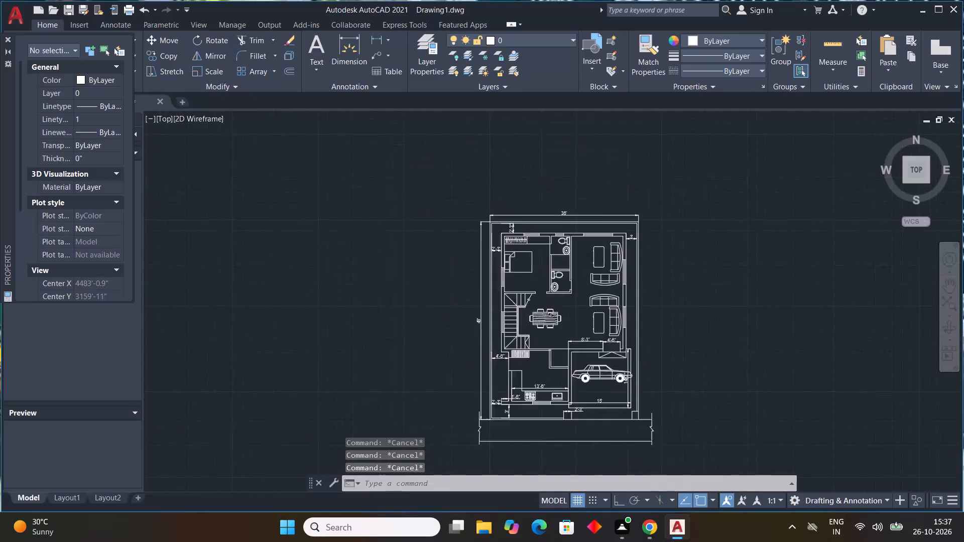
Examine the floor plan's rooms, furniture and existing dimensions, from the kitchen and car porch up to the bedroom and bathrooms.
{"action": "scroll", "coordinate": [629, 391], "scroll_direction": "up", "scroll_amount": 1}
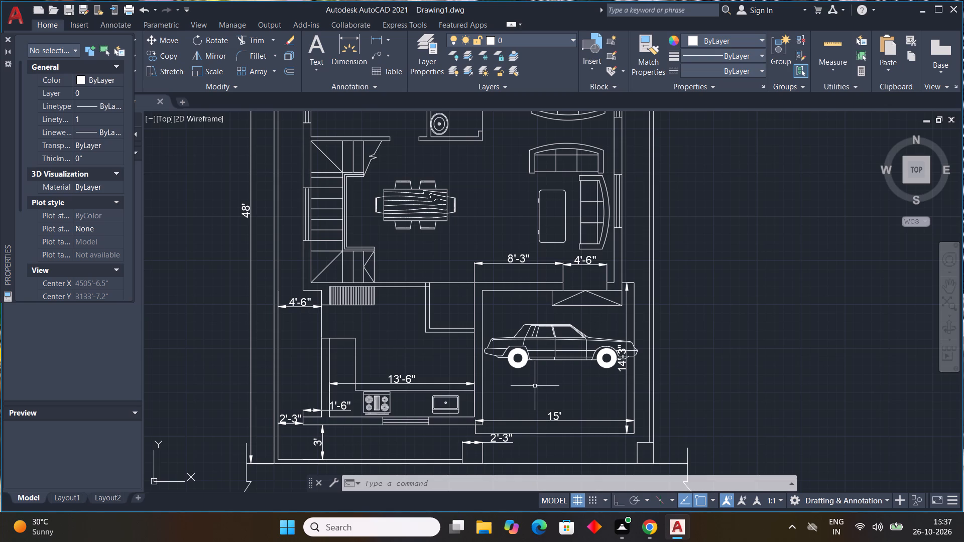
{"action": "scroll", "coordinate": [477, 335], "scroll_direction": "down", "scroll_amount": 2}
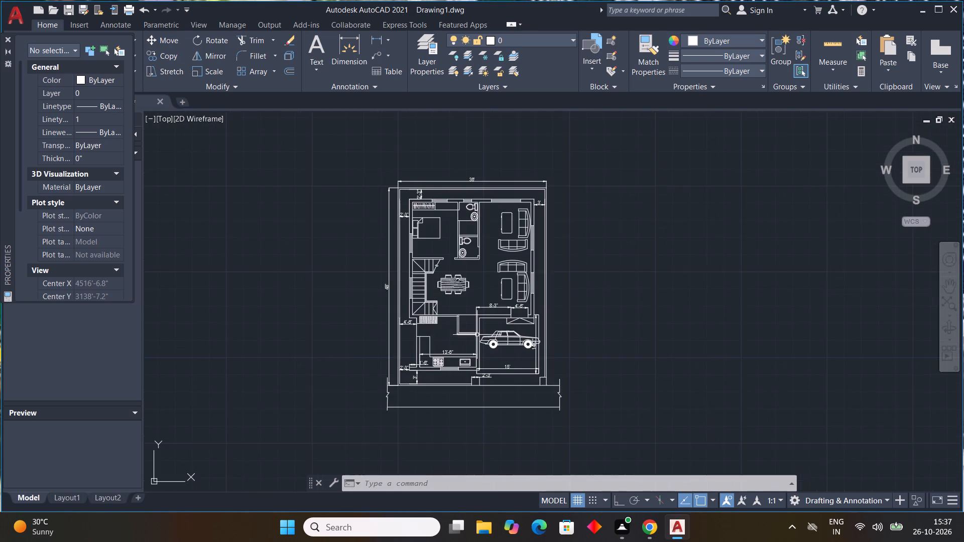
{"action": "middle_click_drag", "start_coordinate": [477, 334], "coordinate": [477, 310]}
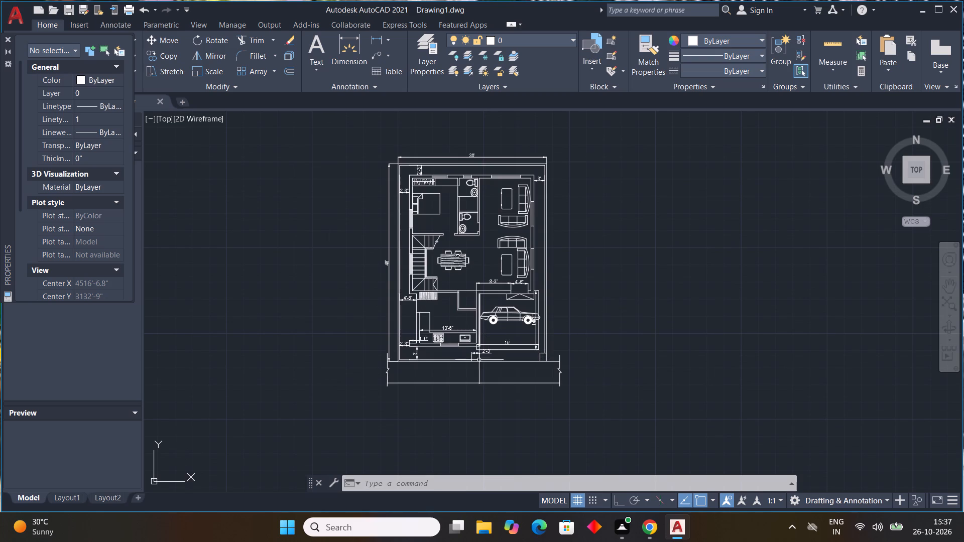
{"action": "scroll", "coordinate": [481, 244], "scroll_direction": "up", "scroll_amount": 3}
{"action": "scroll", "coordinate": [481, 244], "scroll_direction": "down", "scroll_amount": 3}
{"action": "scroll", "coordinate": [481, 245], "scroll_direction": "up", "scroll_amount": 1}
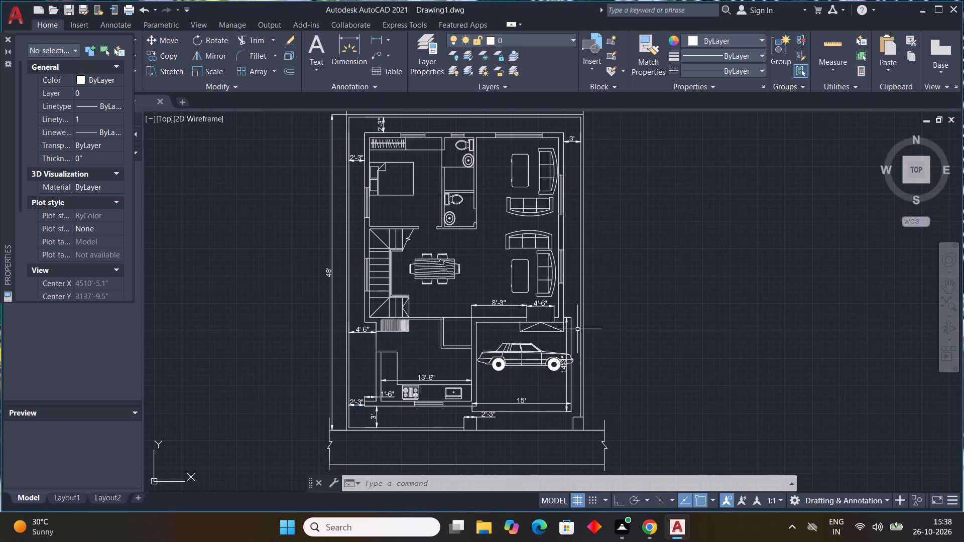
{"action": "scroll", "coordinate": [517, 311], "scroll_direction": "up", "scroll_amount": 3}
{"action": "scroll", "coordinate": [517, 310], "scroll_direction": "down", "scroll_amount": 4}
{"action": "scroll", "coordinate": [466, 231], "scroll_direction": "up", "scroll_amount": 2}
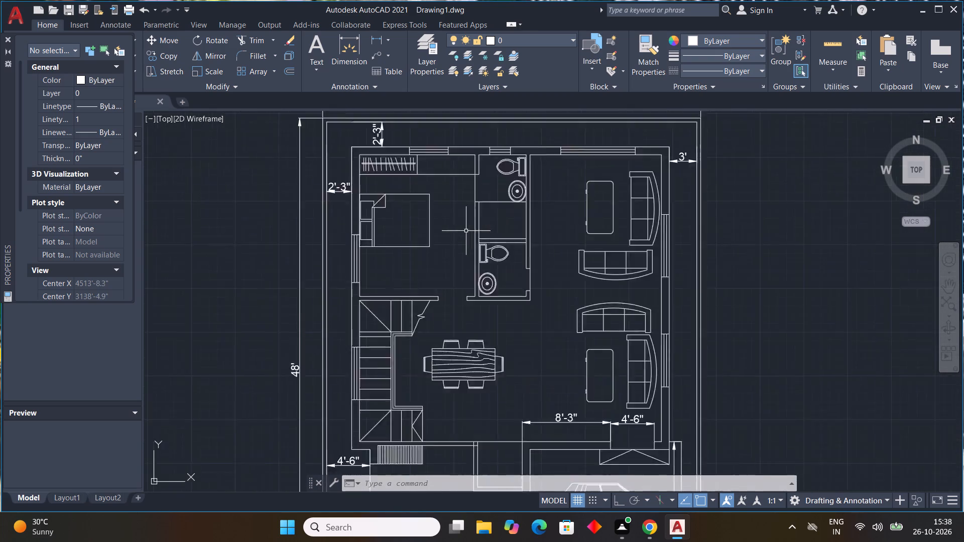
{"action": "scroll", "coordinate": [466, 231], "scroll_direction": "up", "scroll_amount": 2}
{"action": "scroll", "coordinate": [466, 231], "scroll_direction": "down", "scroll_amount": 5}
{"action": "scroll", "coordinate": [467, 219], "scroll_direction": "up", "scroll_amount": 4}
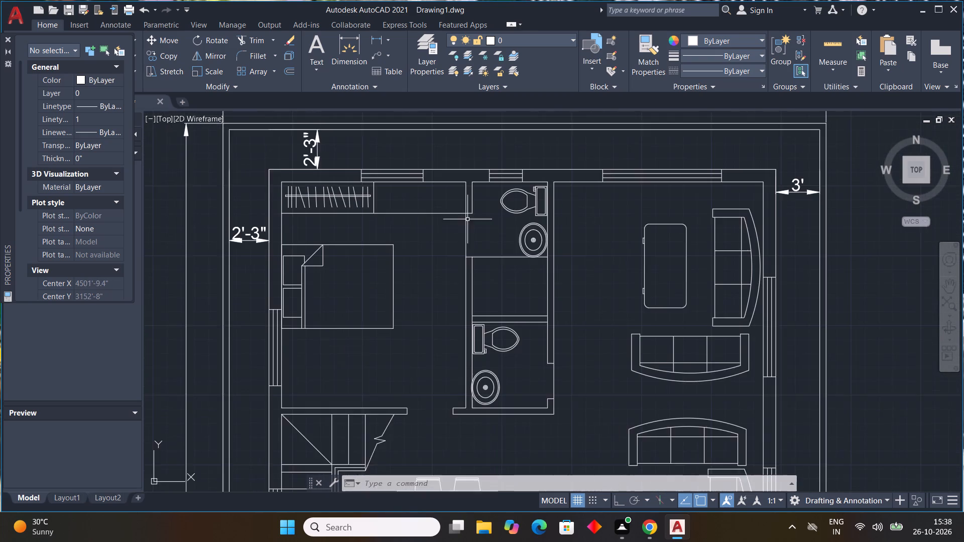
{"action": "middle_click_drag", "start_coordinate": [467, 221], "coordinate": [497, 262]}
{"action": "scroll", "coordinate": [475, 254], "scroll_direction": "up", "scroll_amount": 2}
{"action": "scroll", "coordinate": [475, 254], "scroll_direction": "down", "scroll_amount": 3}
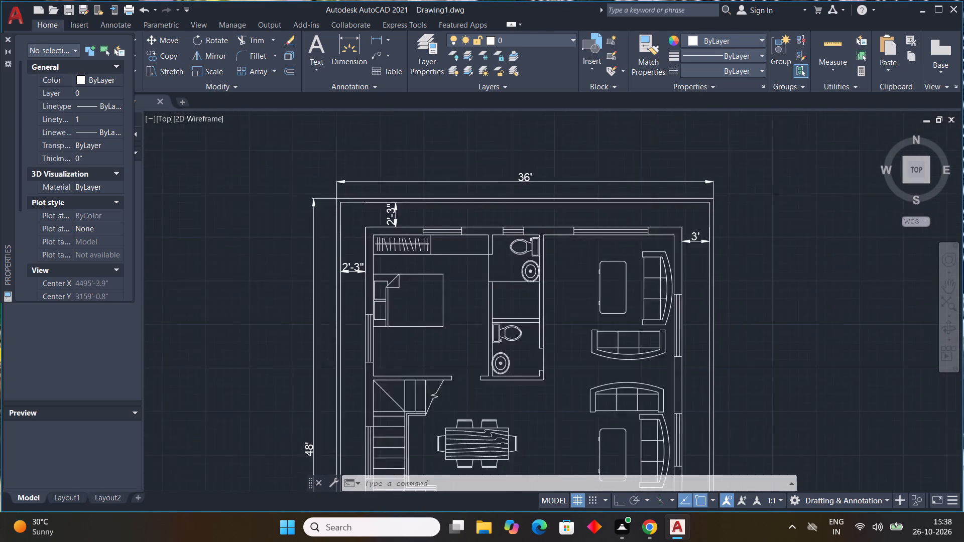
{"action": "scroll", "coordinate": [475, 254], "scroll_direction": "down", "scroll_amount": 1}
{"action": "scroll", "coordinate": [477, 260], "scroll_direction": "up", "scroll_amount": 4}
{"action": "scroll", "coordinate": [478, 261], "scroll_direction": "down", "scroll_amount": 4}
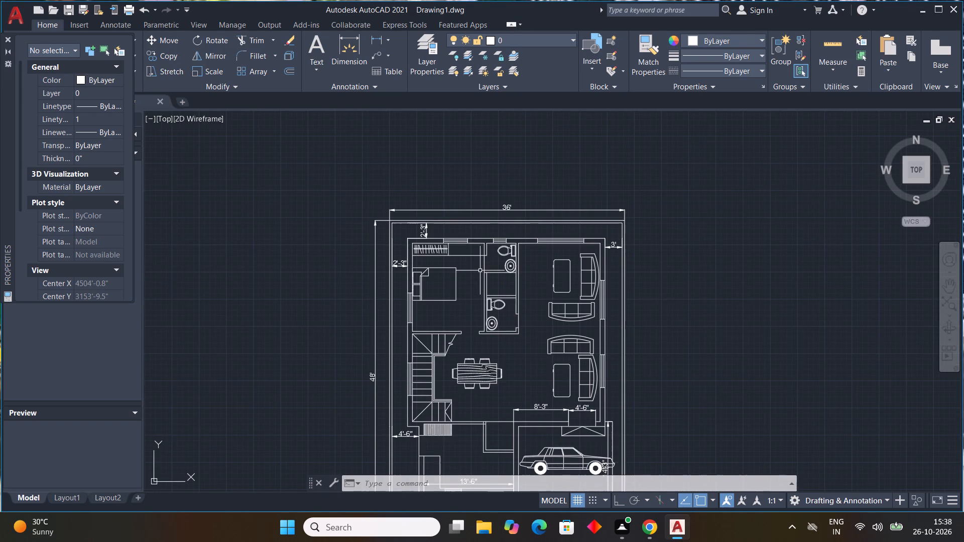
{"action": "middle_click_drag", "start_coordinate": [485, 275], "coordinate": [527, 256]}
{"action": "scroll", "coordinate": [512, 264], "scroll_direction": "up", "scroll_amount": 3}
{"action": "scroll", "coordinate": [512, 264], "scroll_direction": "down", "scroll_amount": 4}
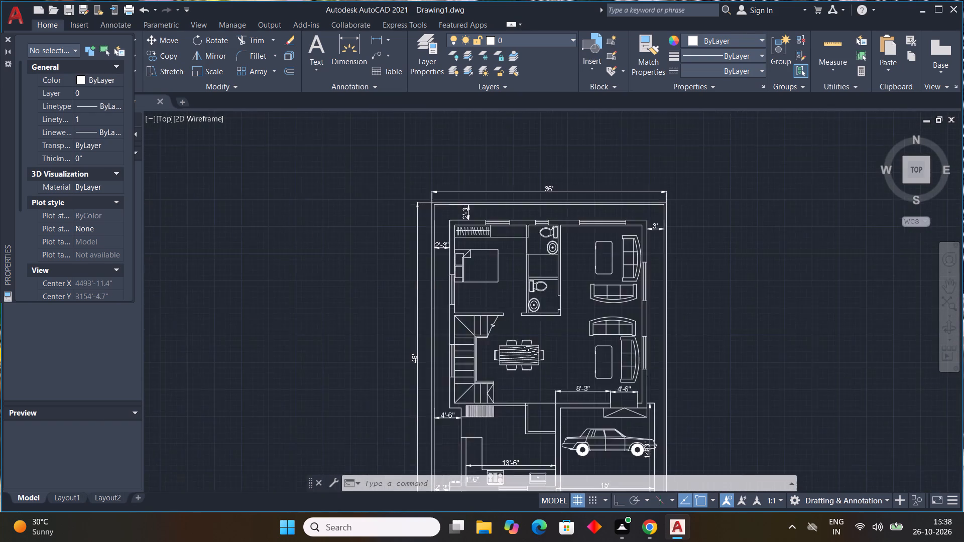
{"action": "scroll", "coordinate": [511, 266], "scroll_direction": "up", "scroll_amount": 3}
{"action": "scroll", "coordinate": [514, 278], "scroll_direction": "down", "scroll_amount": 3}
{"action": "middle_click_drag", "start_coordinate": [515, 319], "coordinate": [524, 282]}
{"action": "middle_click", "coordinate": [524, 281]}
{"action": "middle_click", "coordinate": [524, 280]}
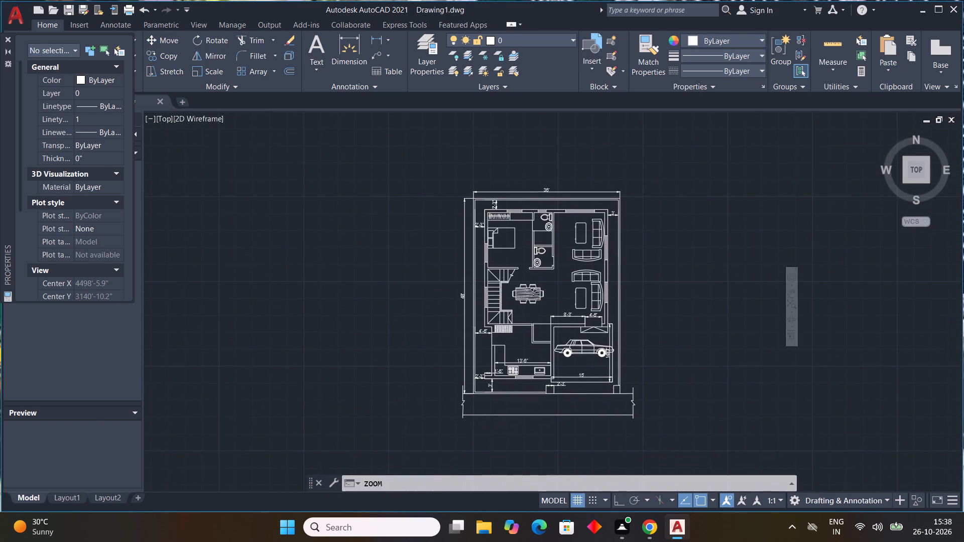
{"action": "scroll", "coordinate": [559, 320], "scroll_direction": "up", "scroll_amount": 3}
{"action": "scroll", "coordinate": [559, 320], "scroll_direction": "down", "scroll_amount": 5}
{"action": "scroll", "coordinate": [559, 320], "scroll_direction": "up", "scroll_amount": 2}
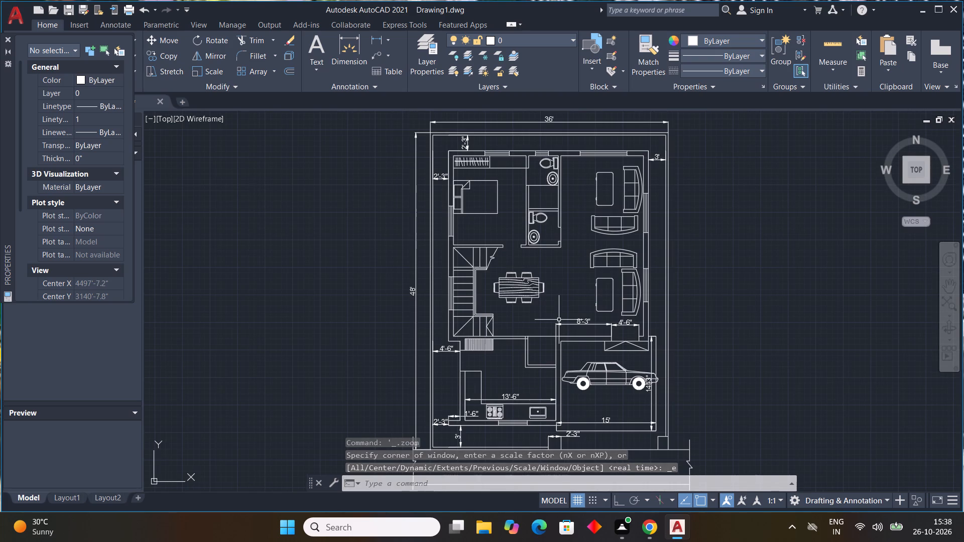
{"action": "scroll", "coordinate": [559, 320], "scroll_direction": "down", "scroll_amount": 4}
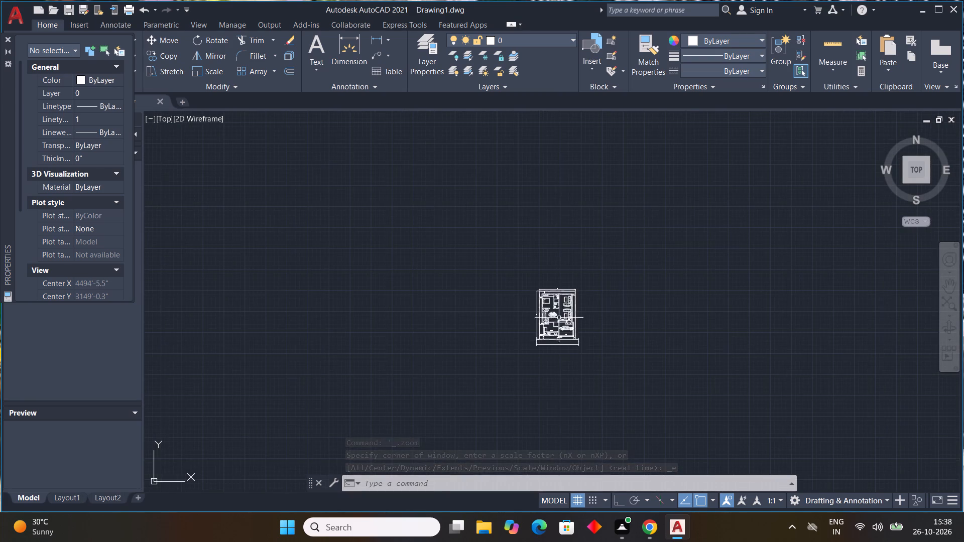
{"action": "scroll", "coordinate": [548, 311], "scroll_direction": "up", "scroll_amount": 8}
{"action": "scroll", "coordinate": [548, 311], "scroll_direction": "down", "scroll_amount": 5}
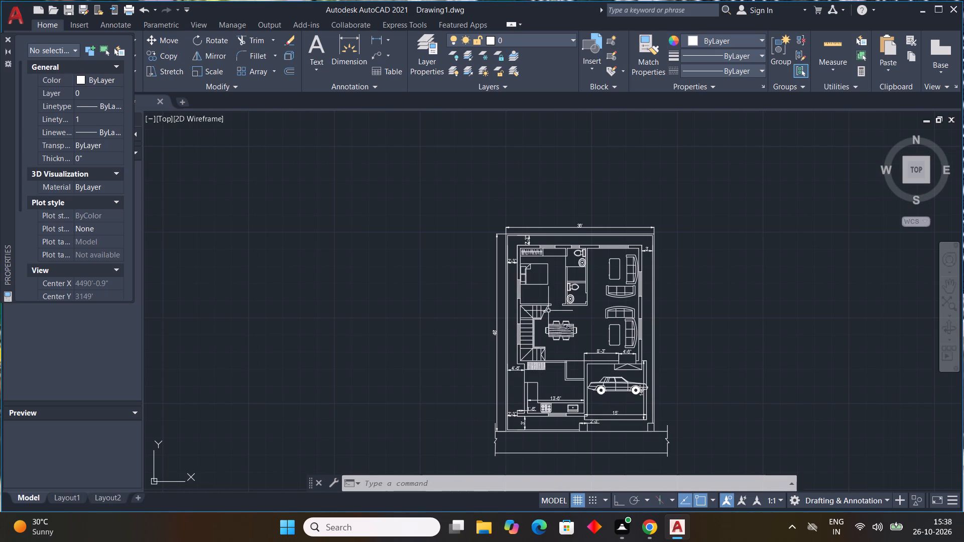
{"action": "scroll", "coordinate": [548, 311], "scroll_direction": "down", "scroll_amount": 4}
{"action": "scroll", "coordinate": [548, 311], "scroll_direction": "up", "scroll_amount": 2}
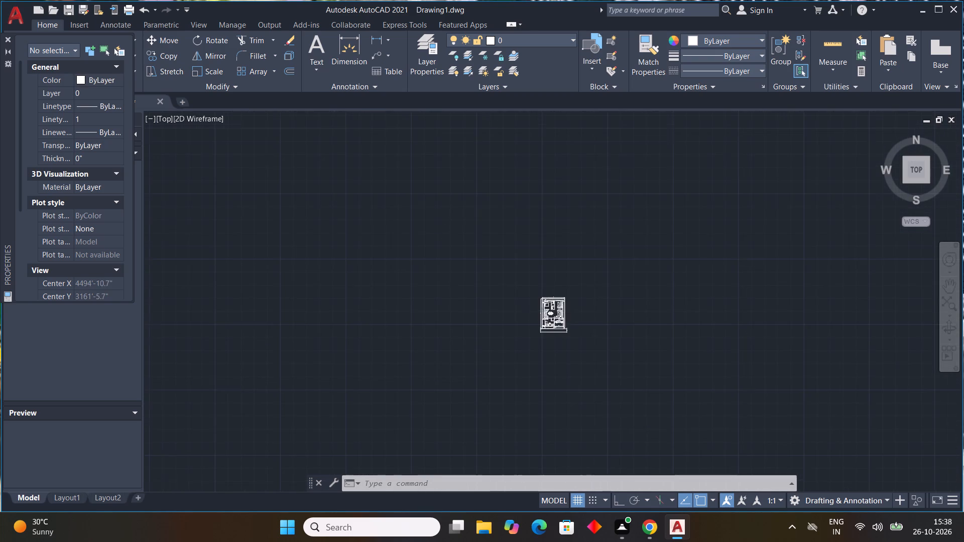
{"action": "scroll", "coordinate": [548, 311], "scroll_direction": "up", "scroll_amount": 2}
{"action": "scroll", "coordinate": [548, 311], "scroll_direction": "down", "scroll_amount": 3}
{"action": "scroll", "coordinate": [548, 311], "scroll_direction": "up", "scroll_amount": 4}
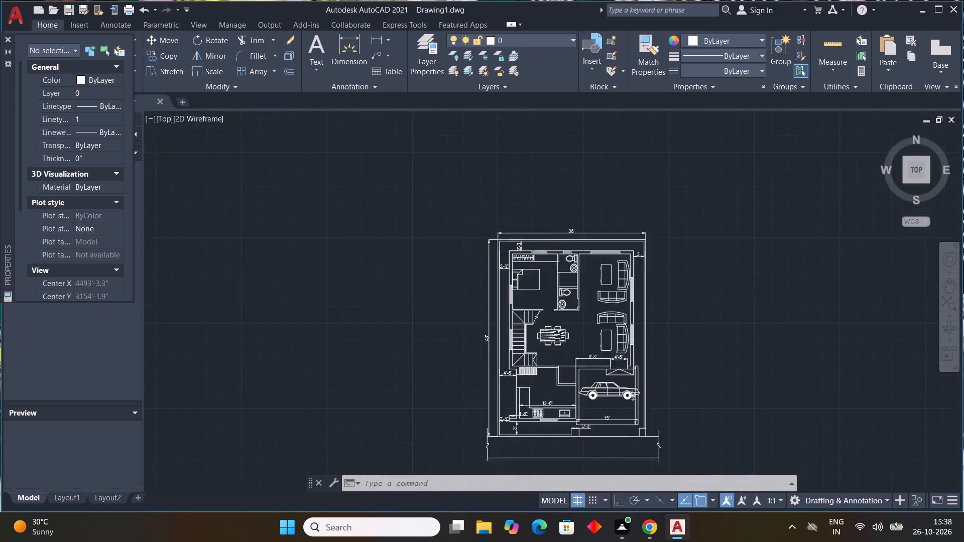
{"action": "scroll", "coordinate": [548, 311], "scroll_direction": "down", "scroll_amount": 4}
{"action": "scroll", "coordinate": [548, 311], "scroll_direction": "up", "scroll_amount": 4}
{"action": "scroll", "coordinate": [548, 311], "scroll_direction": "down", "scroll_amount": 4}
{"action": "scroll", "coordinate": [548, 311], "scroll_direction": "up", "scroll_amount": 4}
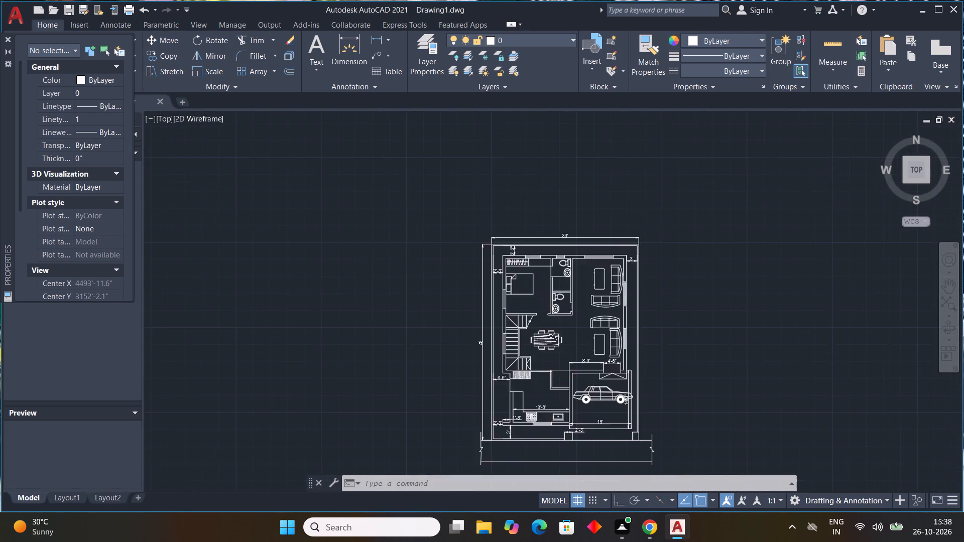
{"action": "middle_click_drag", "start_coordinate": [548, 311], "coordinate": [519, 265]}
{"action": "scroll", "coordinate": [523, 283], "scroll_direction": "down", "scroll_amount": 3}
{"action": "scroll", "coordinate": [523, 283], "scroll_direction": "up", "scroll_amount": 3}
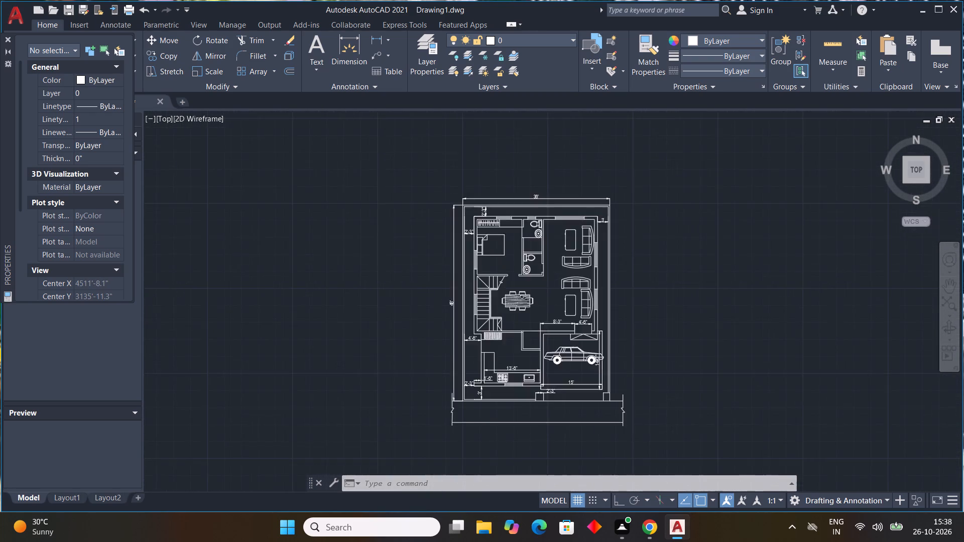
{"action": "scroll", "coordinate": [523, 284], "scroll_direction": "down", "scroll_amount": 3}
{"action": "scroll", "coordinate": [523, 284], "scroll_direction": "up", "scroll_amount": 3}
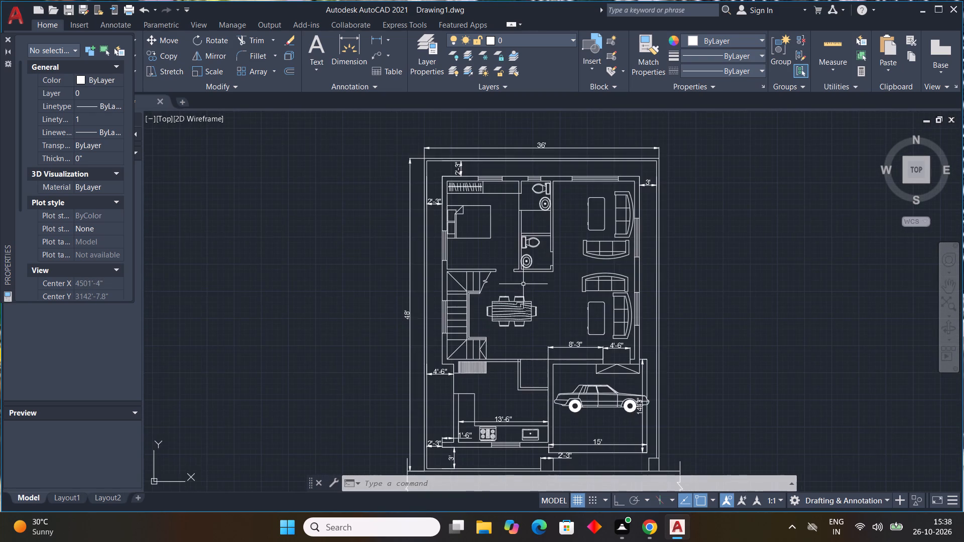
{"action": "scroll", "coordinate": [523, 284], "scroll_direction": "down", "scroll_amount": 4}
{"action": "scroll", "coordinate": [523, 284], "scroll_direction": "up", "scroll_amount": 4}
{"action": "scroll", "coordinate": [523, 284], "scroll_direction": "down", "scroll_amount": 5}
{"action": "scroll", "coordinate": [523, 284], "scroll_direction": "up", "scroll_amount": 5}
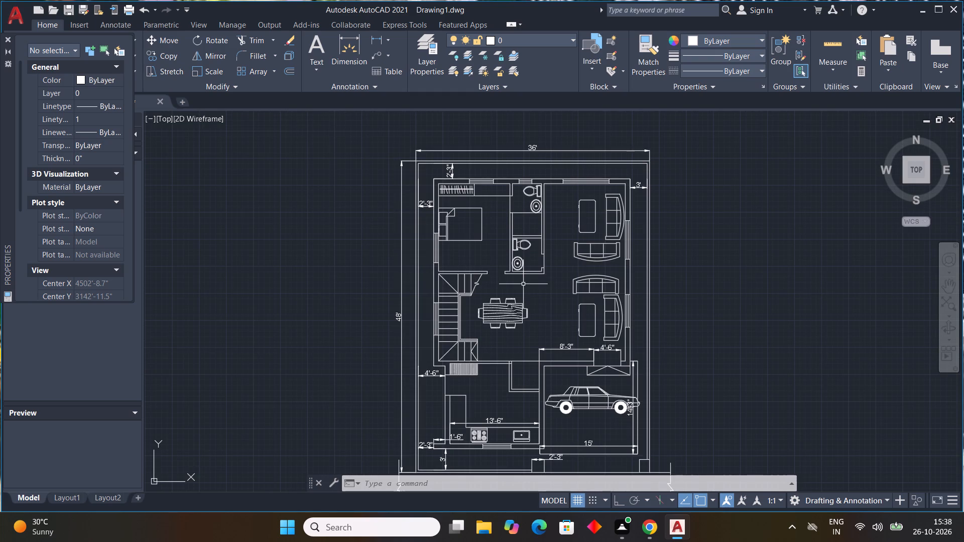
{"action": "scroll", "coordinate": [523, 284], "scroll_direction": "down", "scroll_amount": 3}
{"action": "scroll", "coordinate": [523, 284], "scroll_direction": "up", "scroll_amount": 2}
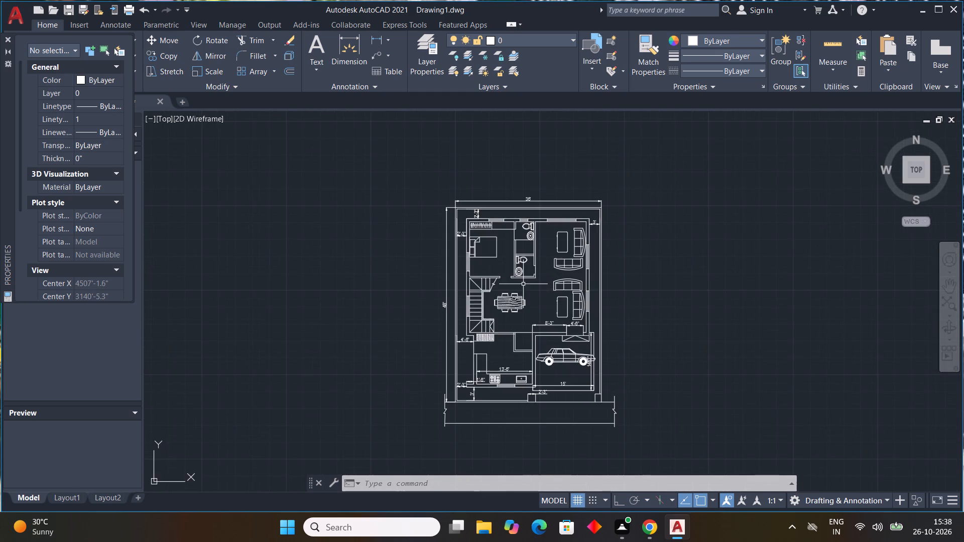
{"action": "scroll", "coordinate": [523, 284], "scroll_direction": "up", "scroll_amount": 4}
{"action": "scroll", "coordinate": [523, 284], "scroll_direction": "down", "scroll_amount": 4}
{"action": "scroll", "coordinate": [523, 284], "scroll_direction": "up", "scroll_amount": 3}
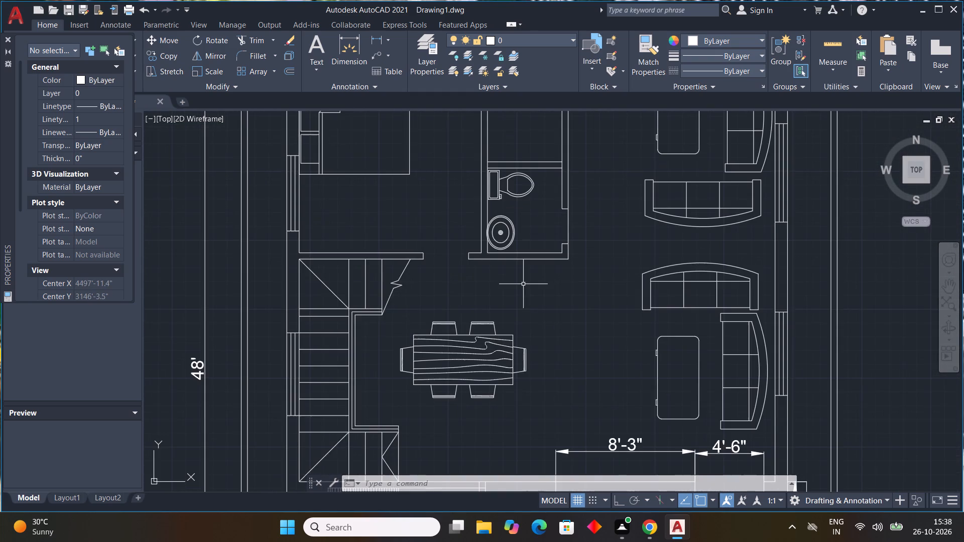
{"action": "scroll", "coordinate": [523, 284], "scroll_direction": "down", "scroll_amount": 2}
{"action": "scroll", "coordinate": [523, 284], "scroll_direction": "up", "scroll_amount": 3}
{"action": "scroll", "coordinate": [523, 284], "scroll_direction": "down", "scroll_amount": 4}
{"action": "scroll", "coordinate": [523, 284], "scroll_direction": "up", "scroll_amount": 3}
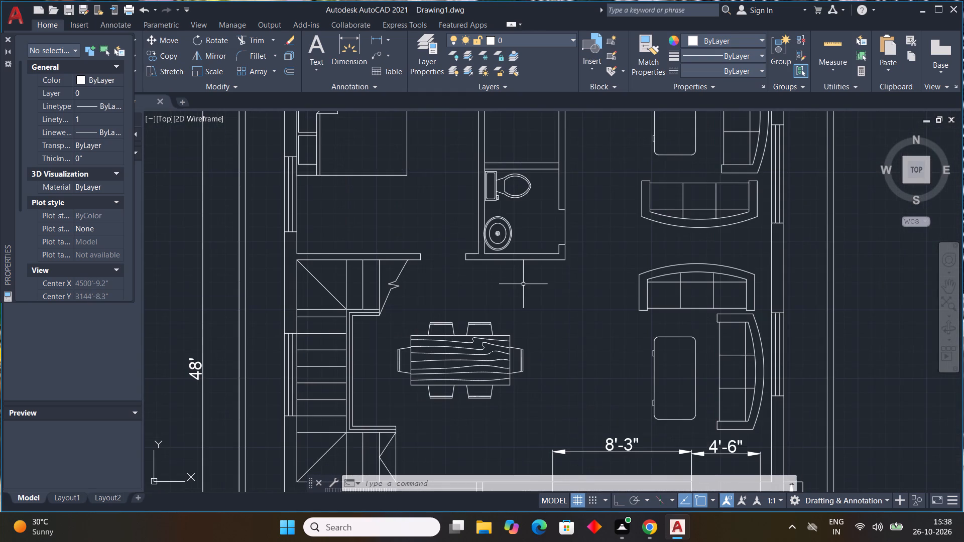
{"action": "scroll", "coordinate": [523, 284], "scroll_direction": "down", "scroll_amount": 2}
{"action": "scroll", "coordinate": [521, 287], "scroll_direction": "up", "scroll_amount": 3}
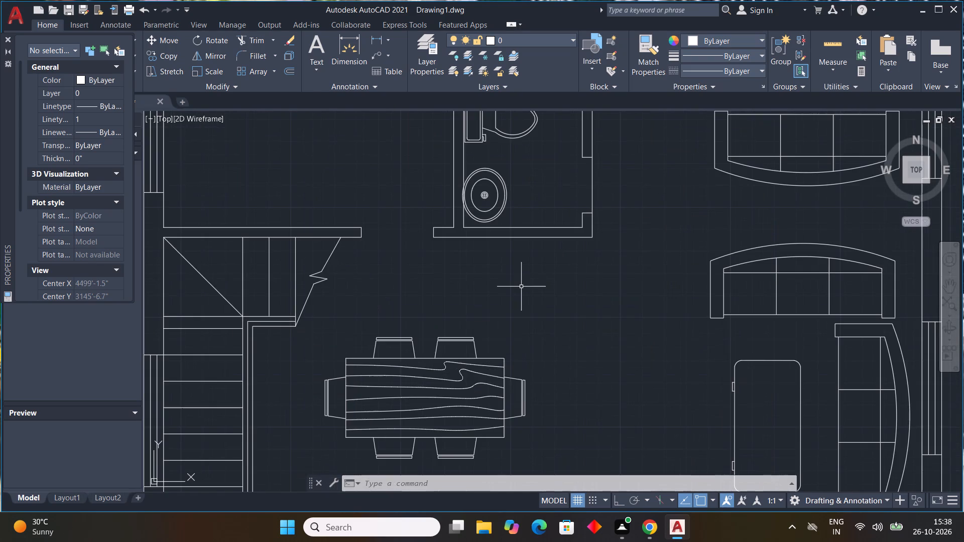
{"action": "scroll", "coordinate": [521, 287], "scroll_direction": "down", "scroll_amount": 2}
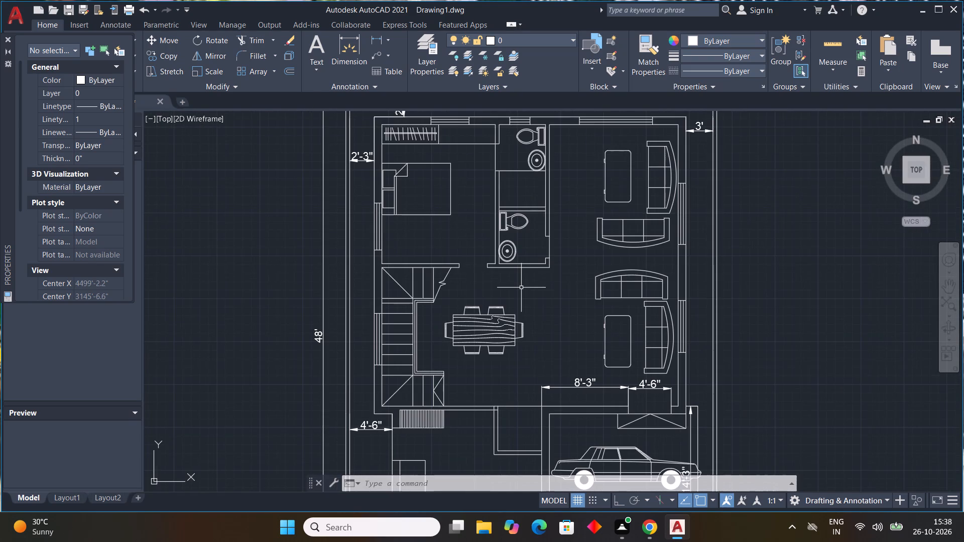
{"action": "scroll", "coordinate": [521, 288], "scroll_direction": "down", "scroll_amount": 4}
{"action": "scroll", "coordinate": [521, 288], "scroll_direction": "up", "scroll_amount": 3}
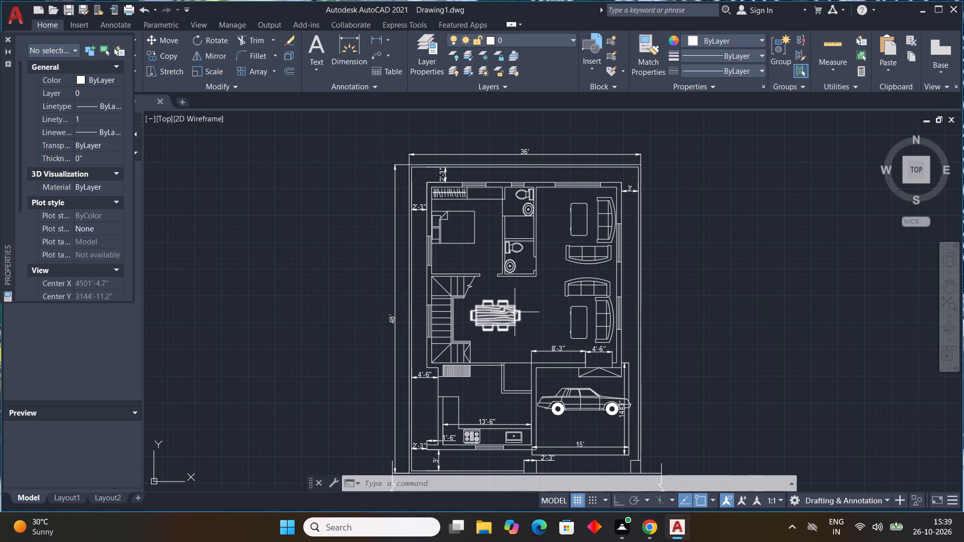
Dimension the car porch's clear width from the inner corner of its kitchen-side wall to its outer edge, placing the dimension just above the car.
{"action": "scroll", "coordinate": [620, 375], "scroll_direction": "up", "scroll_amount": 3}
{"action": "scroll", "coordinate": [633, 373], "scroll_direction": "down", "scroll_amount": 1}
{"action": "middle_click_drag", "start_coordinate": [632, 370], "coordinate": [634, 321]}
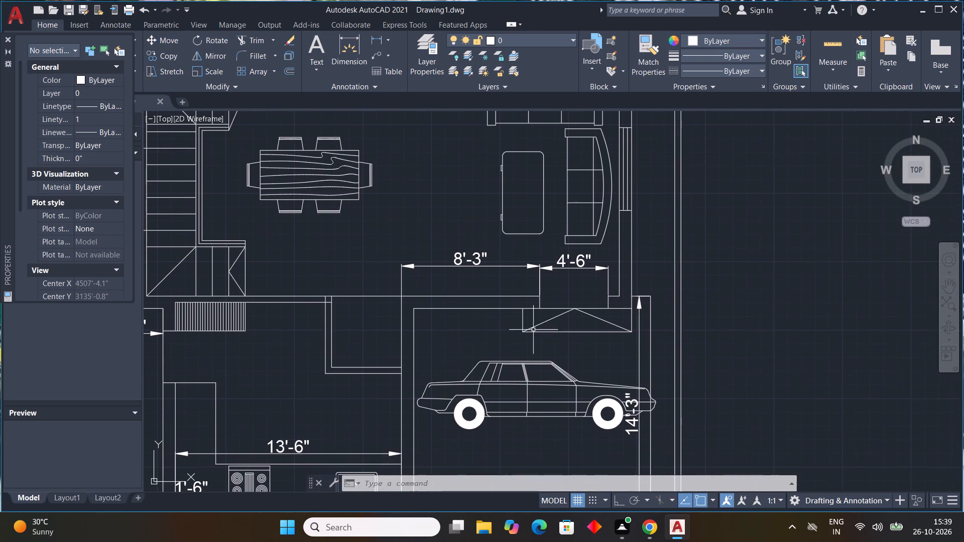
{"action": "left_click", "coordinate": [340, 54]}
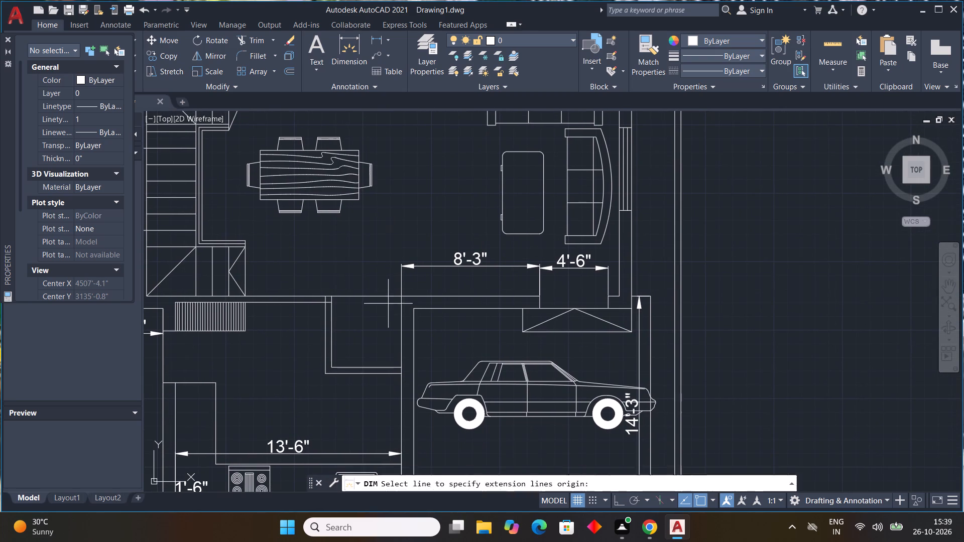
{"action": "left_click", "coordinate": [415, 309]}
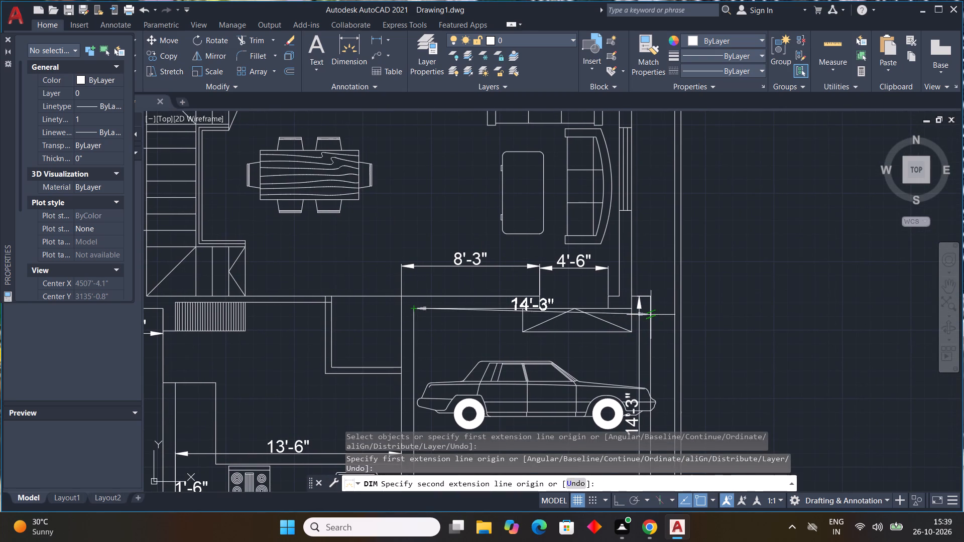
{"action": "scroll", "coordinate": [652, 314], "scroll_direction": "up", "scroll_amount": 2}
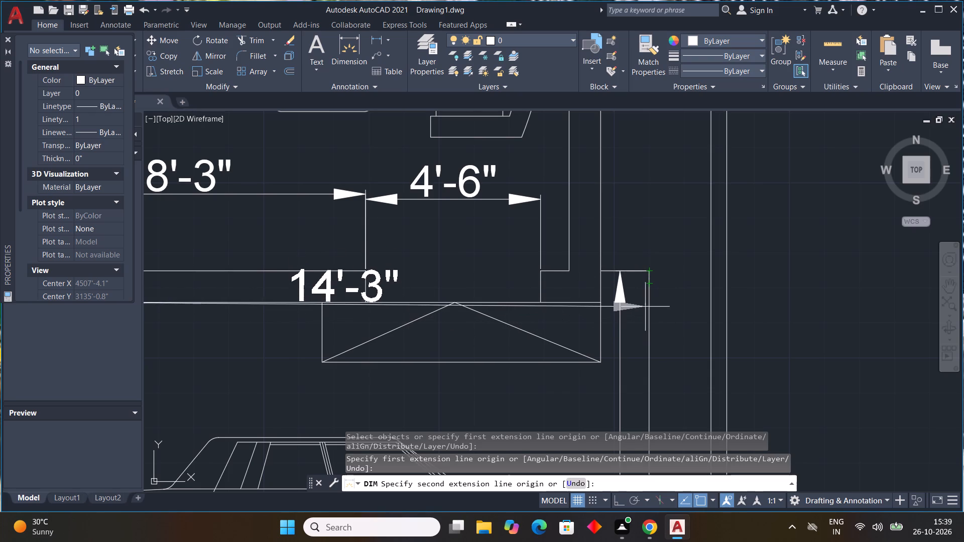
{"action": "left_click_drag", "start_coordinate": [650, 306], "coordinate": [651, 316]}
{"action": "scroll", "coordinate": [646, 326], "scroll_direction": "down", "scroll_amount": 3}
{"action": "middle_click_drag", "start_coordinate": [645, 314], "coordinate": [647, 306]}
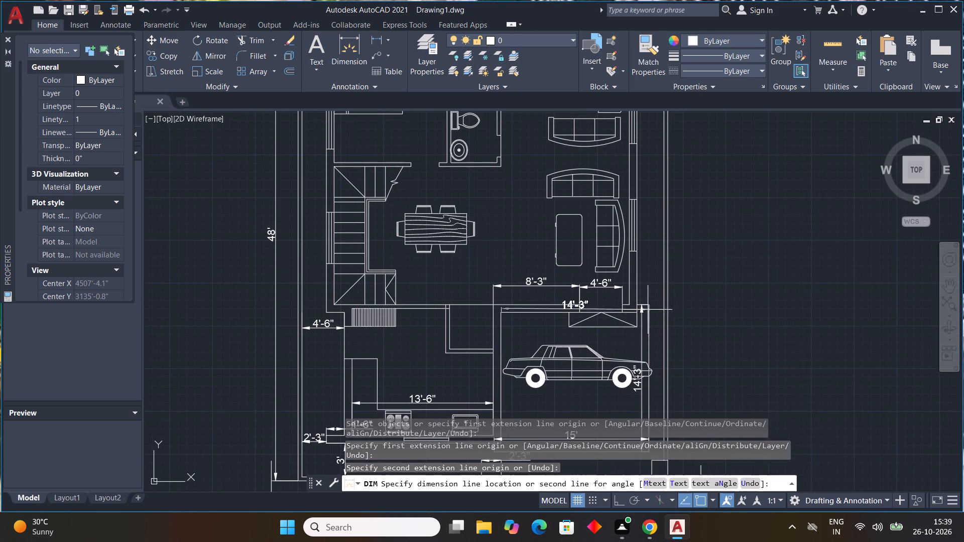
{"action": "left_click", "coordinate": [637, 333]}
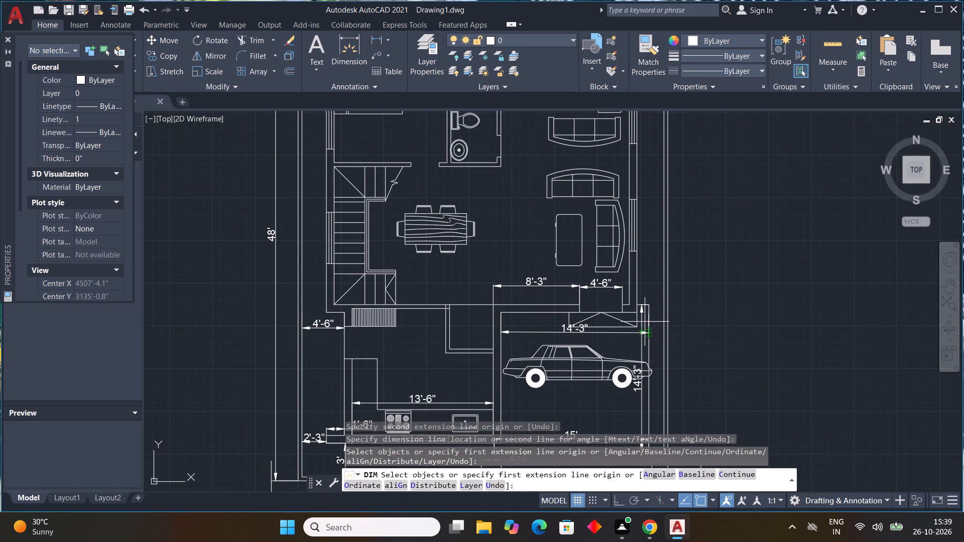
{"action": "key", "text": "Escape"}
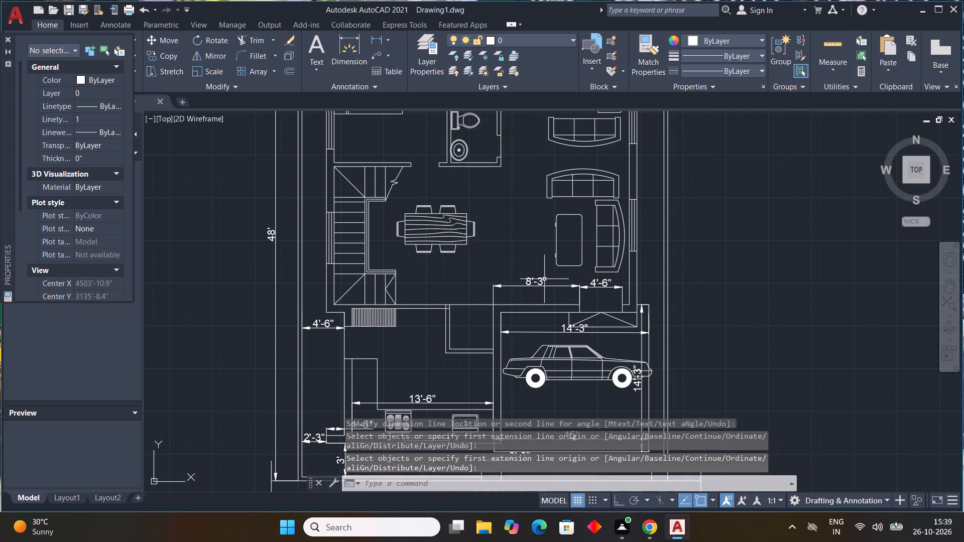
{"action": "key", "text": "Escape"}
{"action": "key", "text": "Escape"}
{"action": "key", "text": "Escape"}
{"action": "key", "text": "Escape"}
{"action": "key", "text": "Escape"}
{"action": "key", "text": "Escape"}
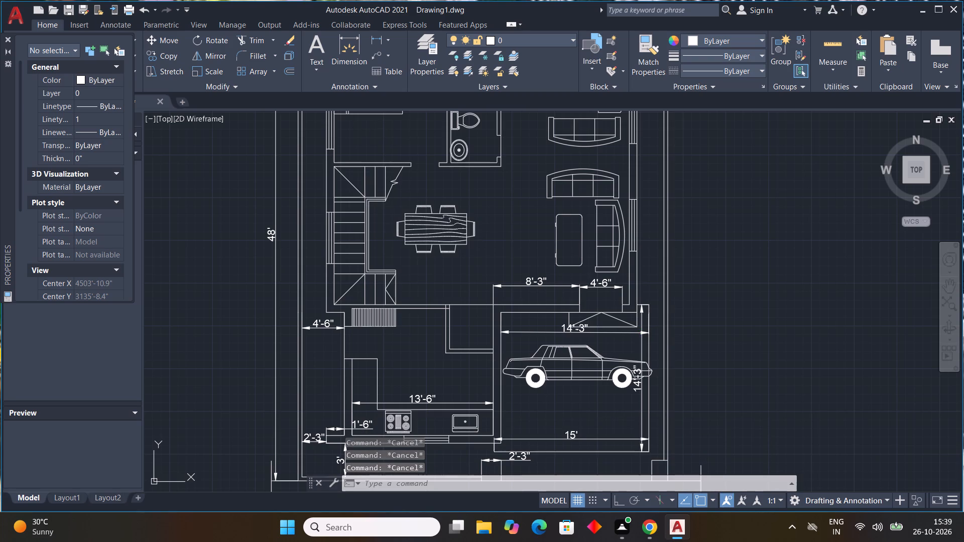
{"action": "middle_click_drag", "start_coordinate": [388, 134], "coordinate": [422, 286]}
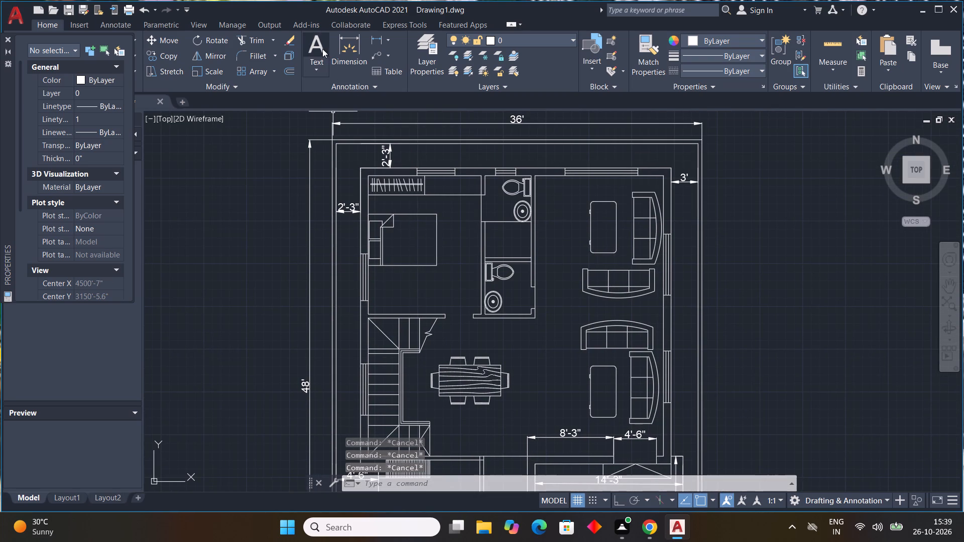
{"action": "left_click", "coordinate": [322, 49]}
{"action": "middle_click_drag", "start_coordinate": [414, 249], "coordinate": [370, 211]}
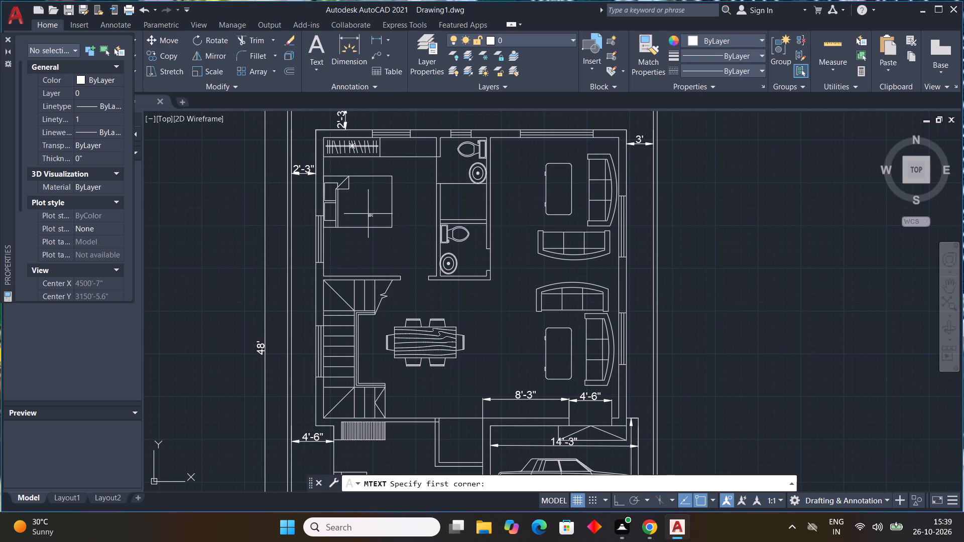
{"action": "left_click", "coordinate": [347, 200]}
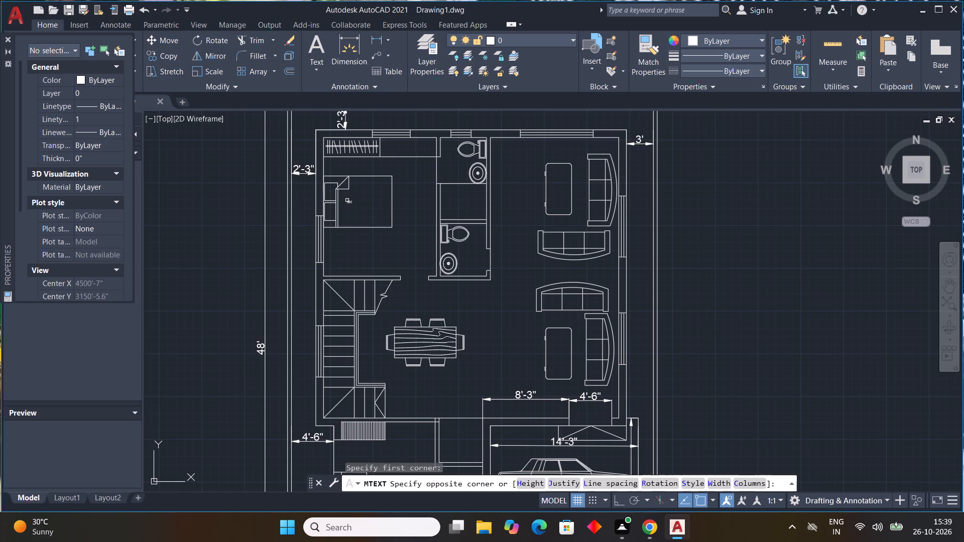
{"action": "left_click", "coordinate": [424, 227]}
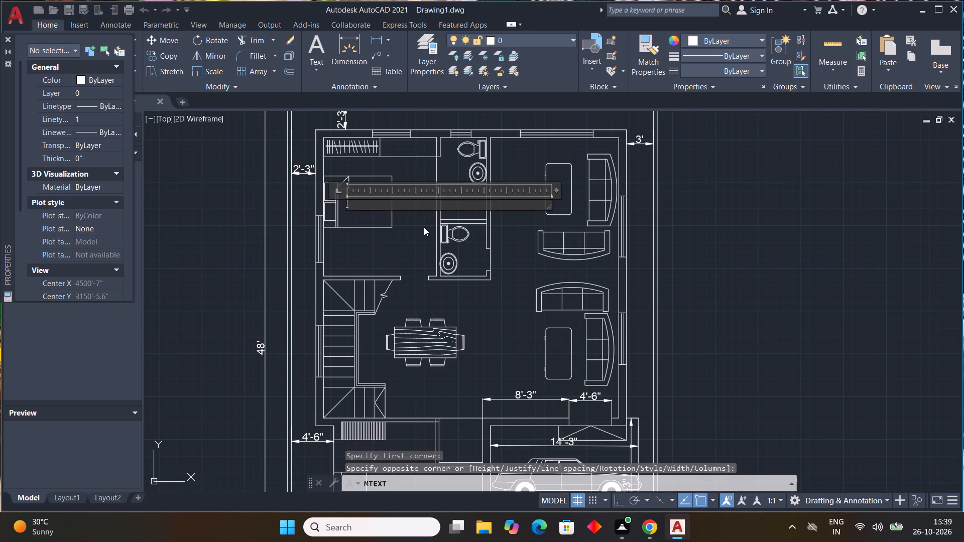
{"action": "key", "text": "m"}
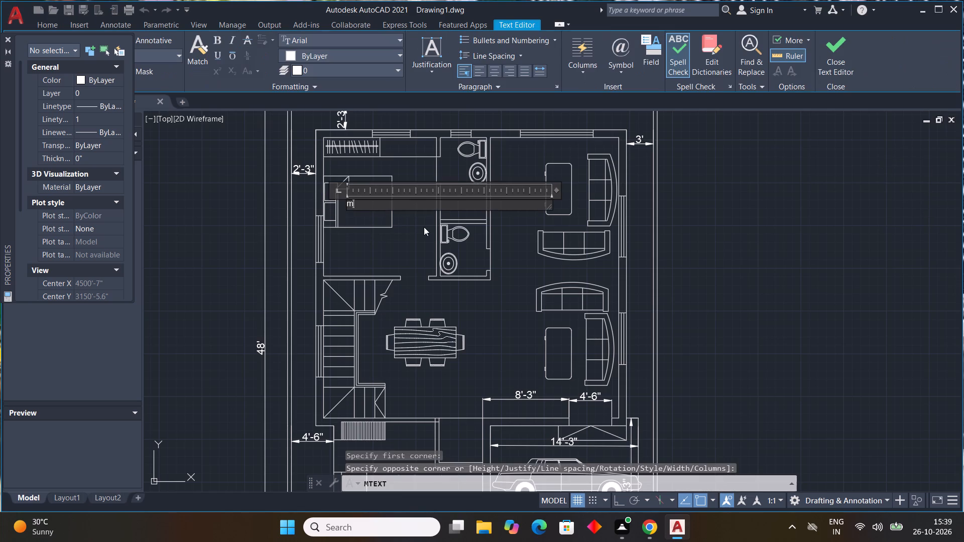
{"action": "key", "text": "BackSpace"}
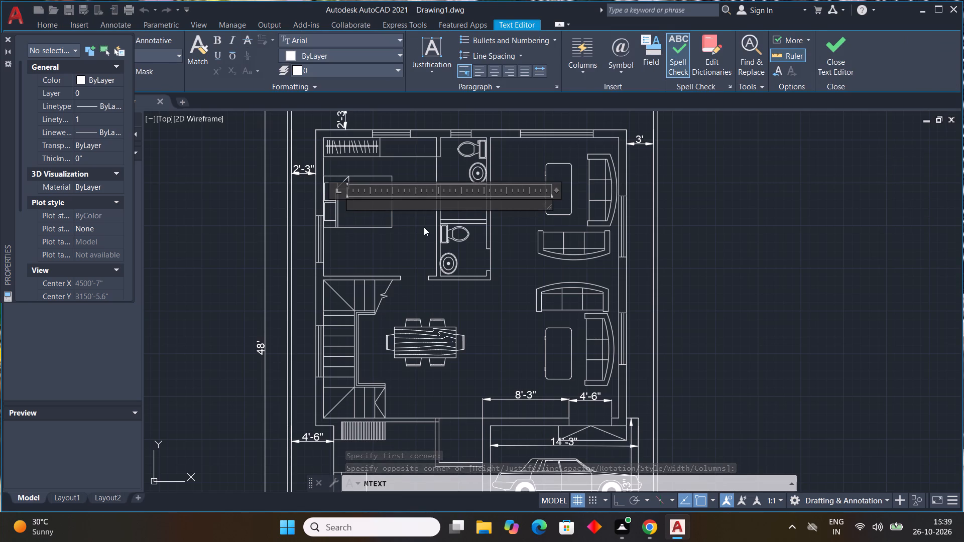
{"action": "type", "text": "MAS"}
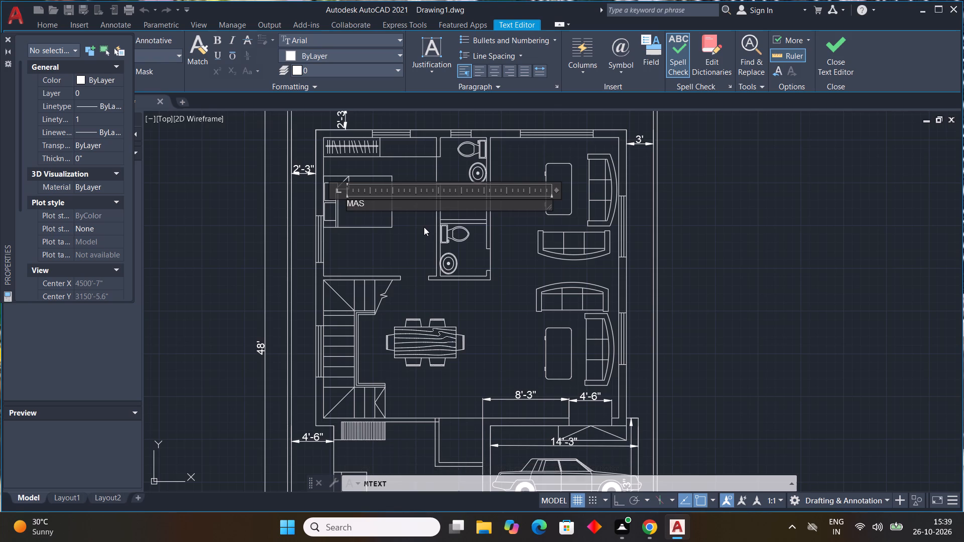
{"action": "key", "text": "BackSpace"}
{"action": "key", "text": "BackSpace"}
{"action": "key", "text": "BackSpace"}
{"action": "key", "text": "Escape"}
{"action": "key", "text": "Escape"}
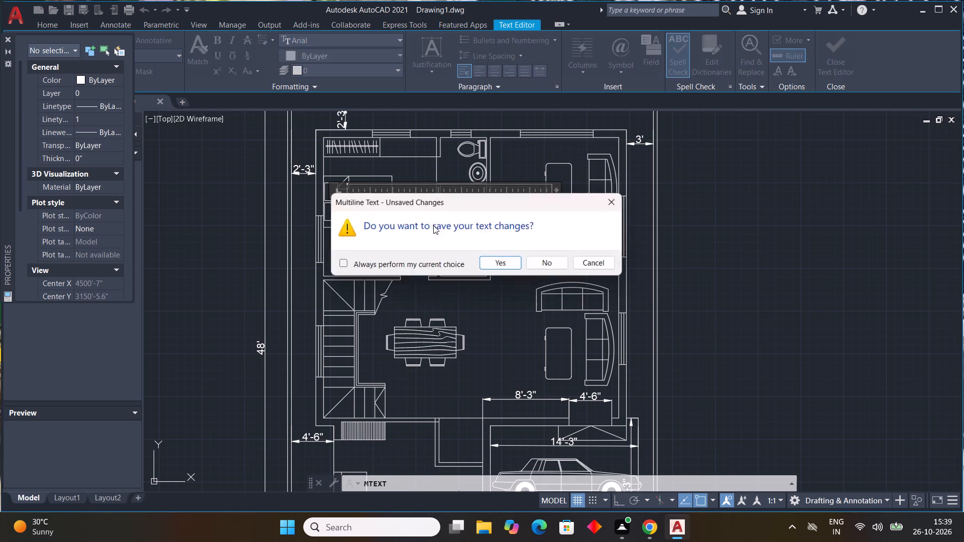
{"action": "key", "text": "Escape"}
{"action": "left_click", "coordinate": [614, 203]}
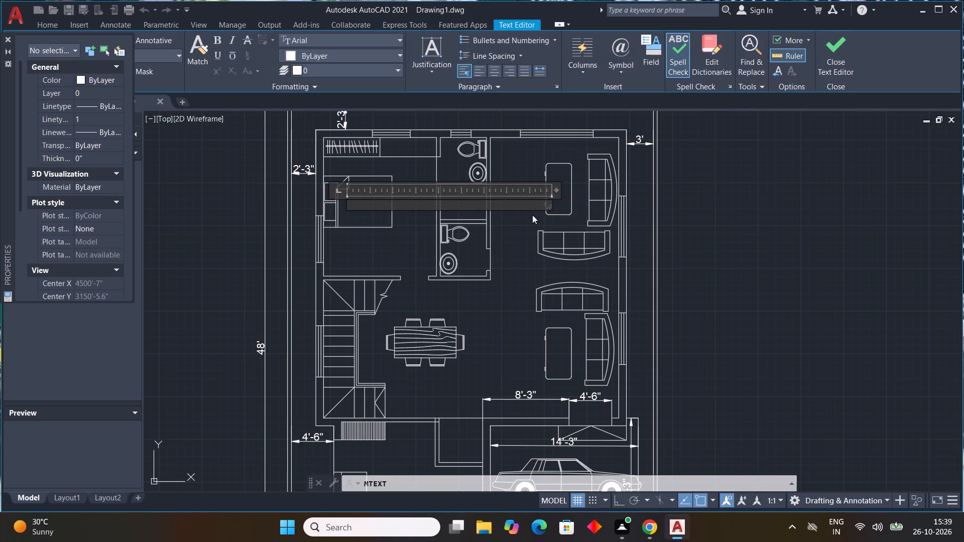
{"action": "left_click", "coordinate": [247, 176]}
Draw a 1" thick, 3' long open door leaf into the bedroom, offset 1" from the midpoint of the bathroom-side wall end at the doorway.
{"action": "scroll", "coordinate": [459, 290], "scroll_direction": "up", "scroll_amount": 3}
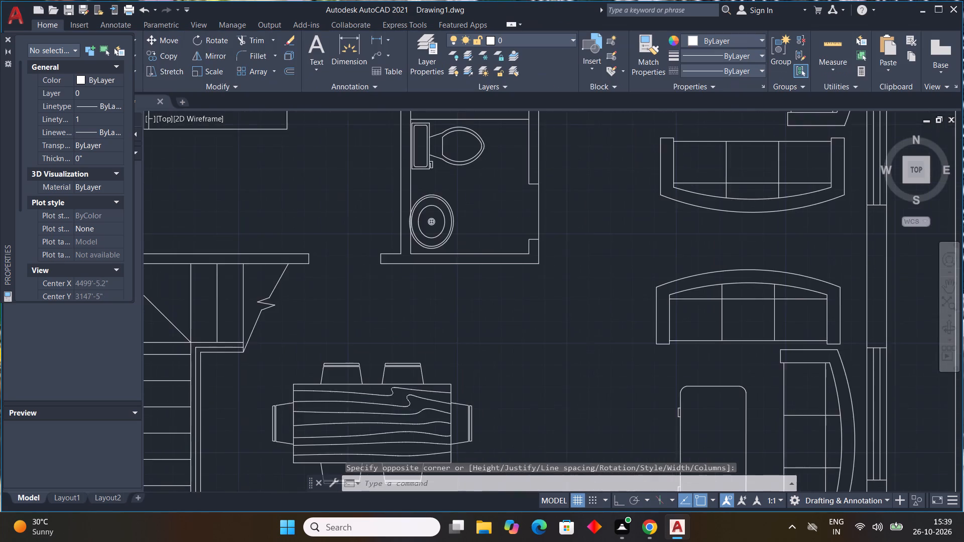
{"action": "middle_click_drag", "start_coordinate": [453, 285], "coordinate": [538, 298]}
{"action": "scroll", "coordinate": [457, 288], "scroll_direction": "down", "scroll_amount": 1}
{"action": "key", "text": "l"}
{"action": "key", "text": "space"}
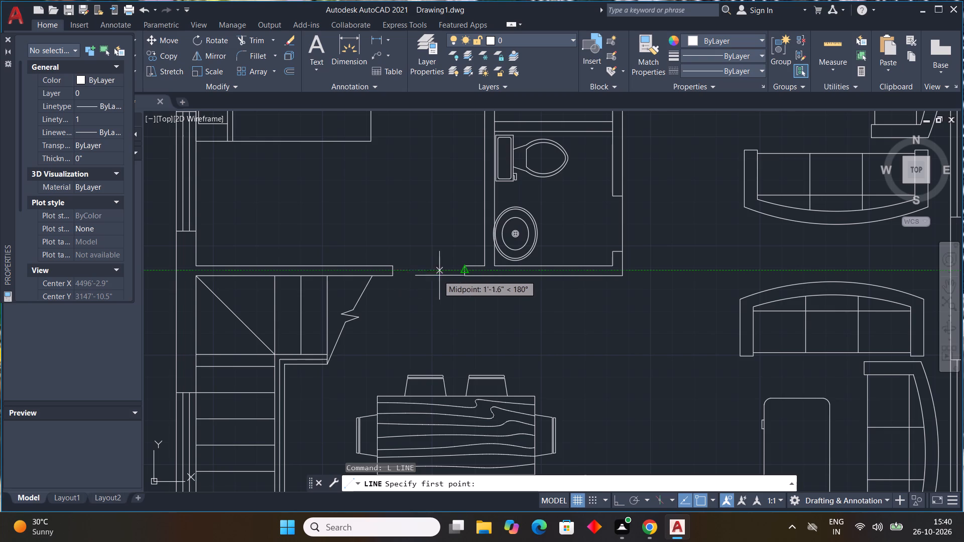
{"action": "scroll", "coordinate": [465, 274], "scroll_direction": "up", "scroll_amount": 1}
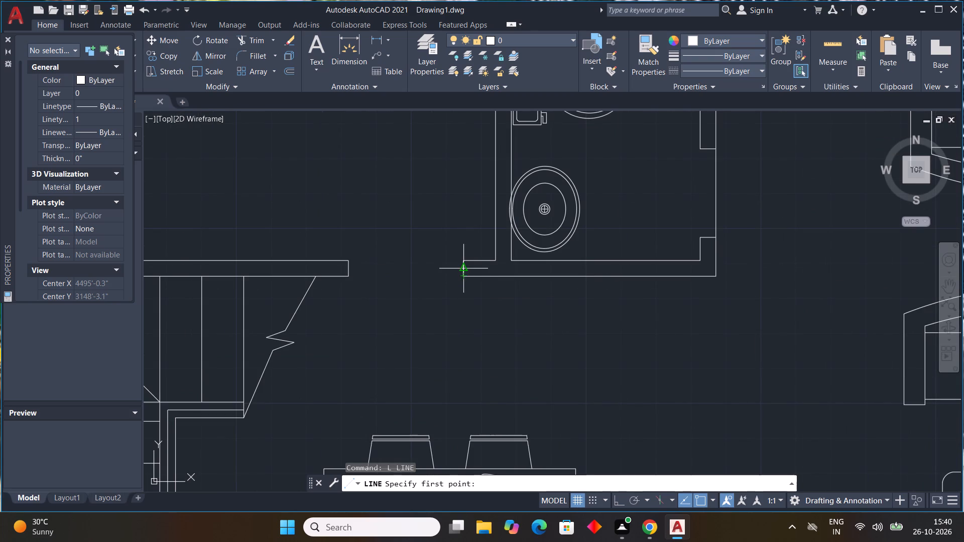
{"action": "left_click", "coordinate": [465, 269]}
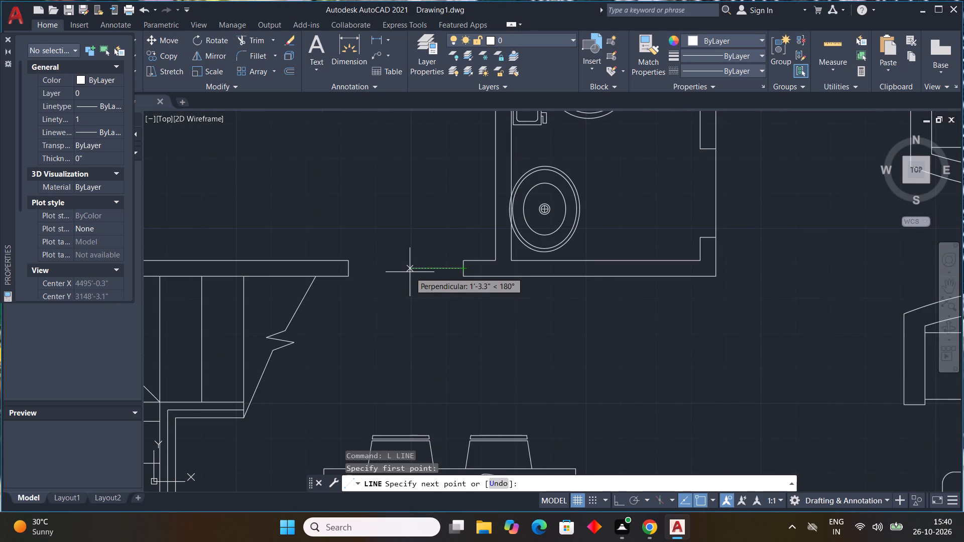
{"action": "key", "text": "F8"}
{"action": "type", "text": "1\""}
{"action": "key", "text": "Return"}
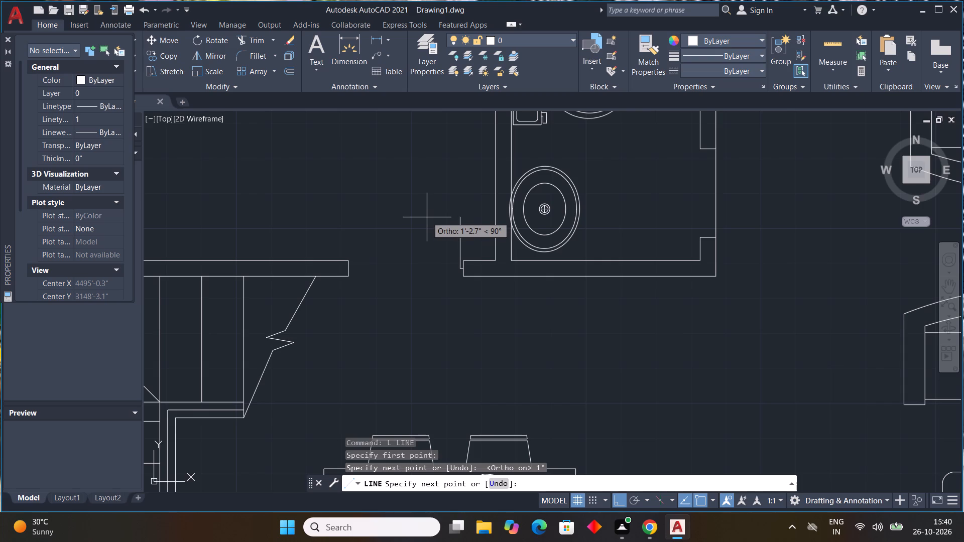
{"action": "type", "text": "3'"}
{"action": "key", "text": "Return"}
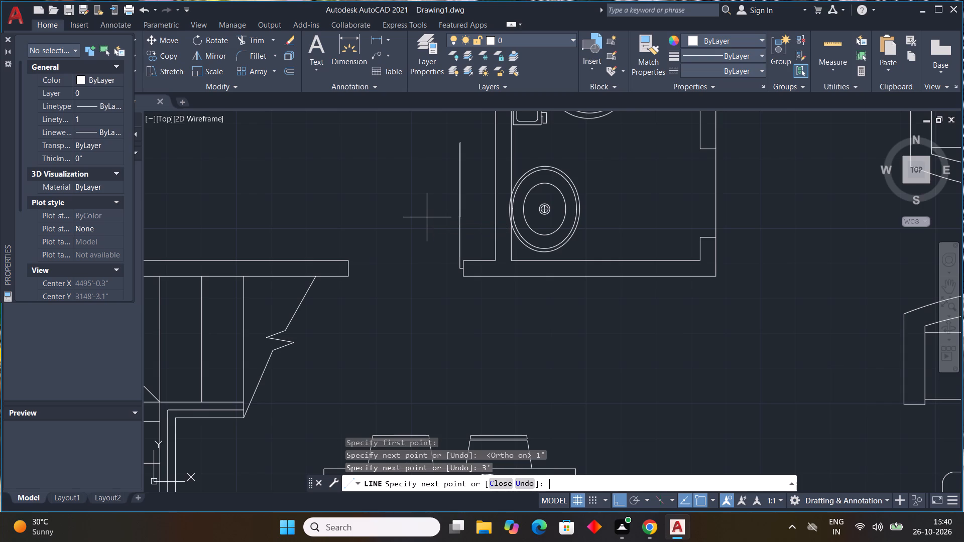
{"action": "key", "text": "1"}
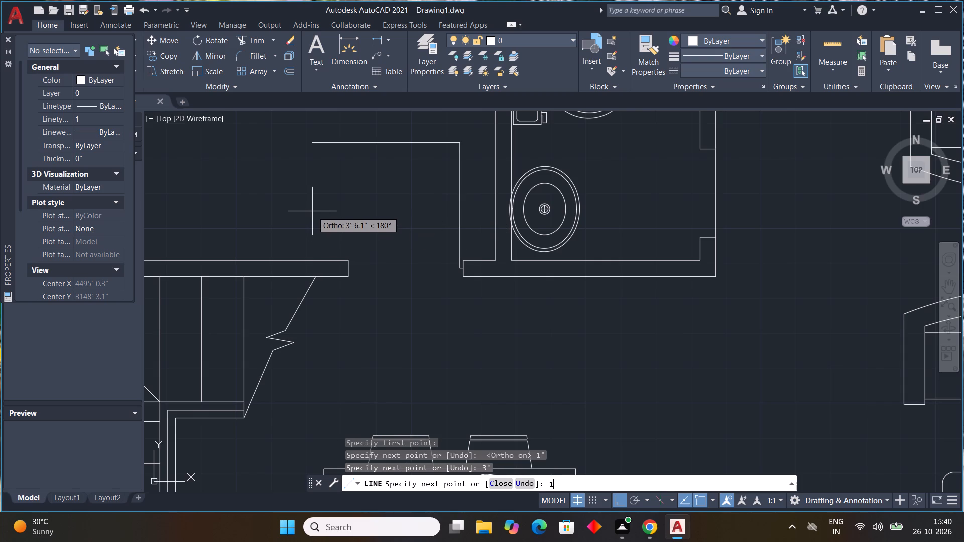
{"action": "key", "text": "shift+quotedbl"}
{"action": "key", "text": "Return"}
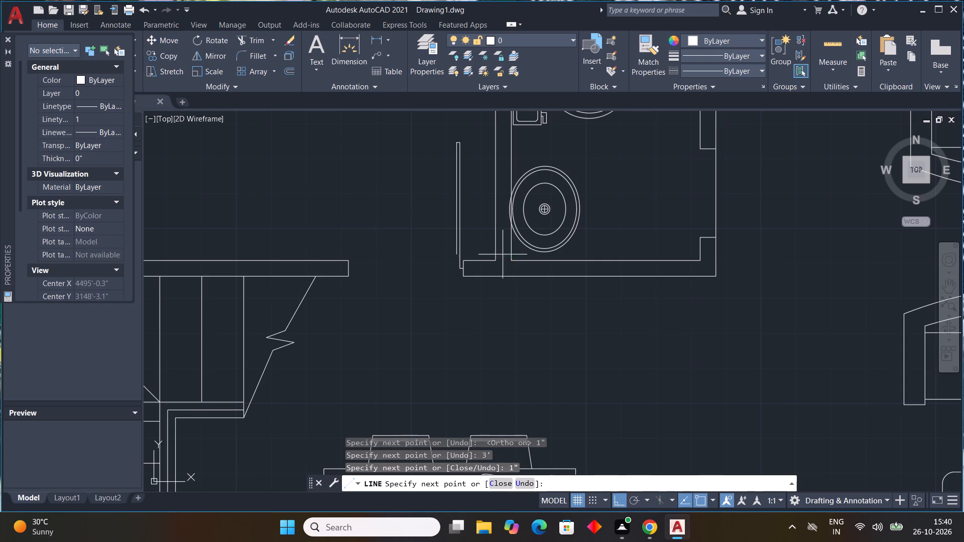
{"action": "scroll", "coordinate": [461, 274], "scroll_direction": "up", "scroll_amount": 3}
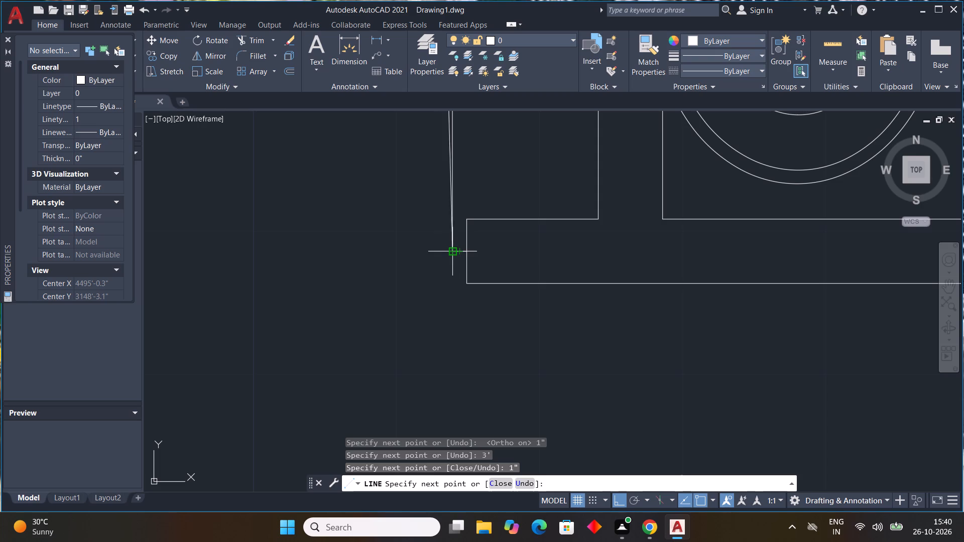
{"action": "left_click", "coordinate": [437, 252]}
{"action": "left_click", "coordinate": [451, 251]}
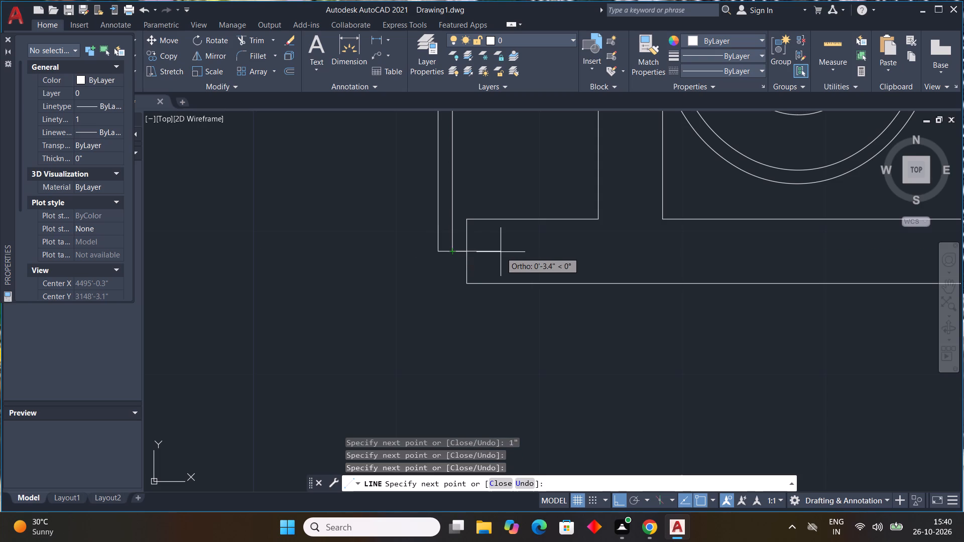
{"action": "key", "text": "Escape"}
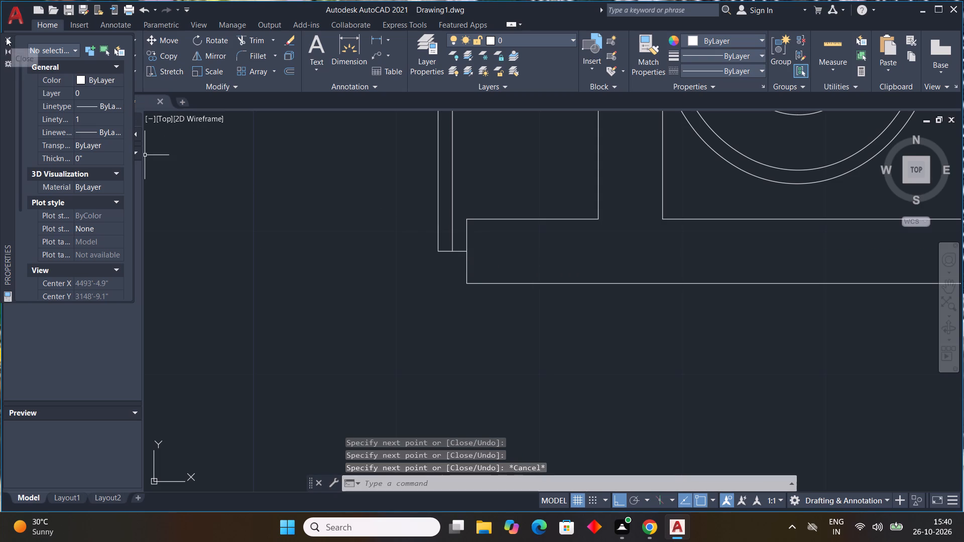
Draw the bedroom door's swing as a three-point arc through the leaf's two free-end corners to the middle of the opposite wall end.
{"action": "left_click", "coordinate": [6, 37]}
{"action": "left_click", "coordinate": [97, 70]}
{"action": "left_click", "coordinate": [121, 83]}
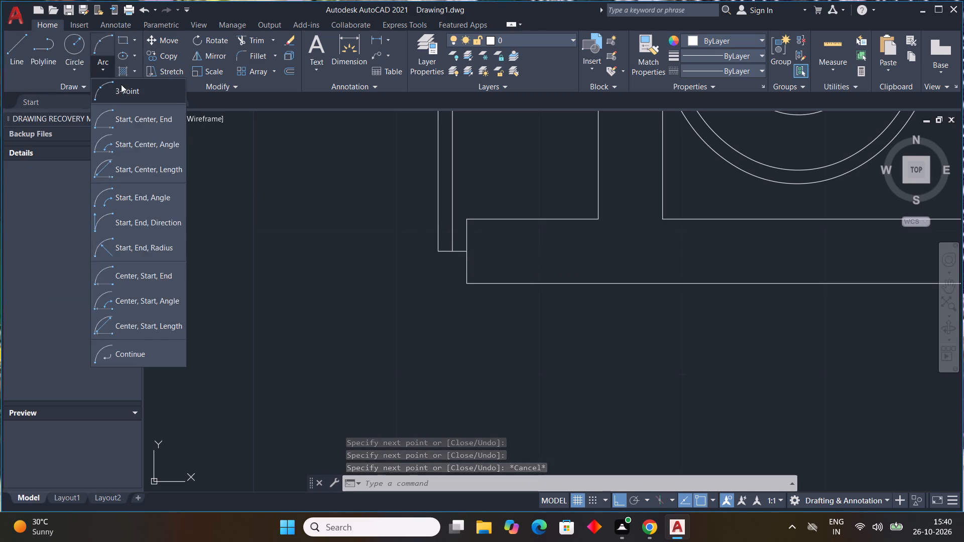
{"action": "scroll", "coordinate": [312, 148], "scroll_direction": "down", "scroll_amount": 3}
{"action": "middle_click_drag", "start_coordinate": [322, 160], "coordinate": [350, 243]}
{"action": "middle_click", "coordinate": [350, 242]}
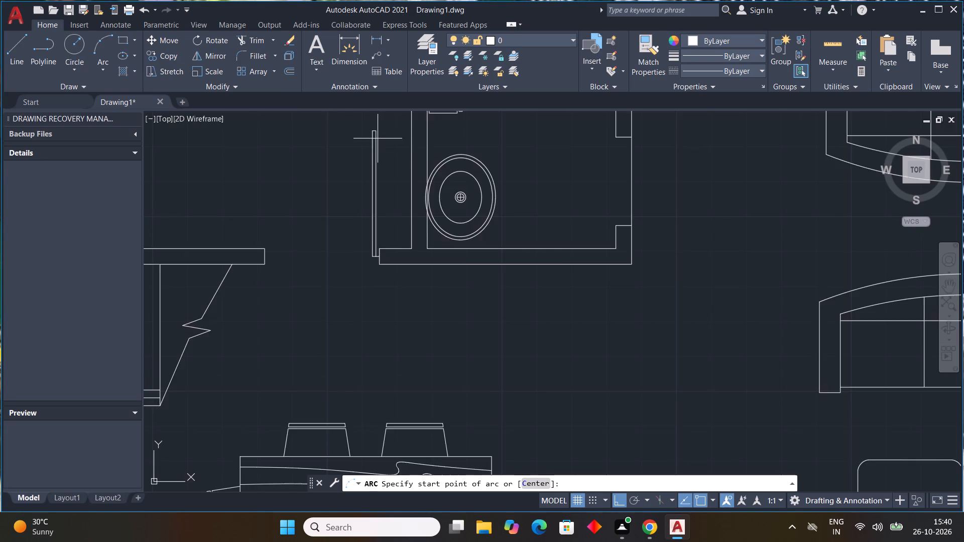
{"action": "scroll", "coordinate": [378, 138], "scroll_direction": "up", "scroll_amount": 1}
{"action": "left_click", "coordinate": [375, 129]}
{"action": "left_click", "coordinate": [367, 129]}
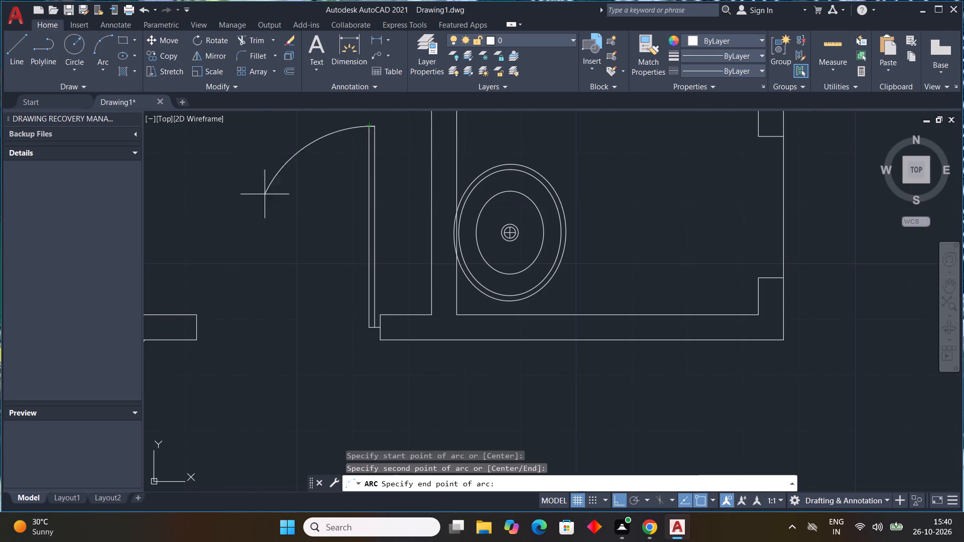
{"action": "left_click", "coordinate": [199, 322]}
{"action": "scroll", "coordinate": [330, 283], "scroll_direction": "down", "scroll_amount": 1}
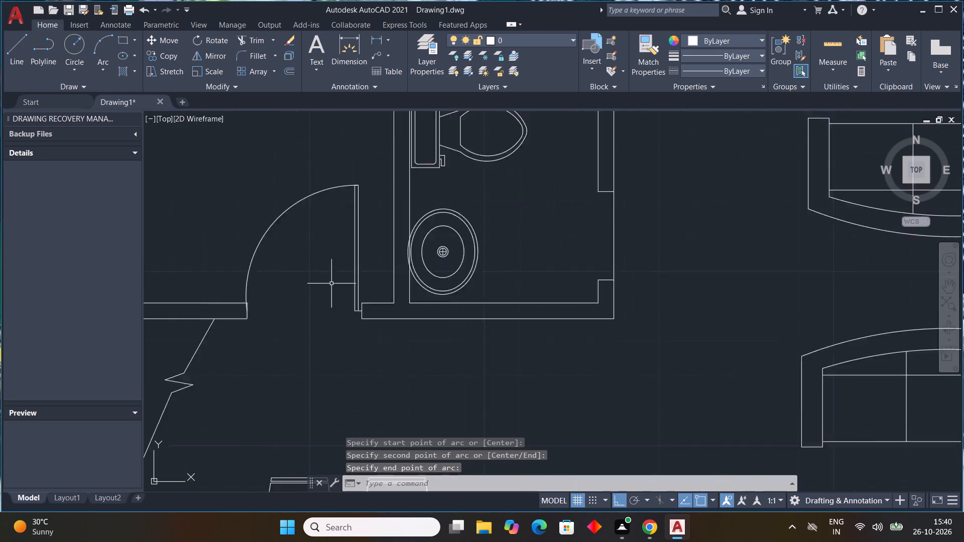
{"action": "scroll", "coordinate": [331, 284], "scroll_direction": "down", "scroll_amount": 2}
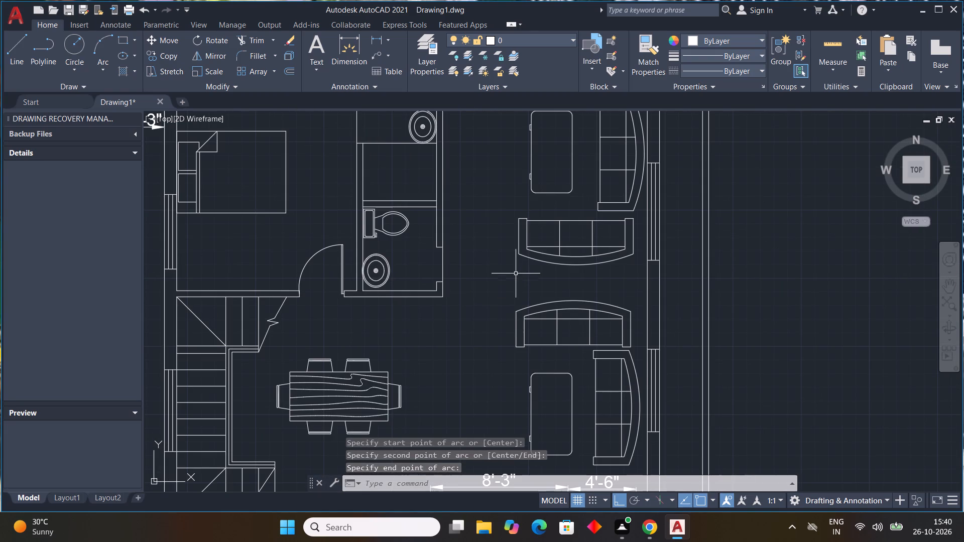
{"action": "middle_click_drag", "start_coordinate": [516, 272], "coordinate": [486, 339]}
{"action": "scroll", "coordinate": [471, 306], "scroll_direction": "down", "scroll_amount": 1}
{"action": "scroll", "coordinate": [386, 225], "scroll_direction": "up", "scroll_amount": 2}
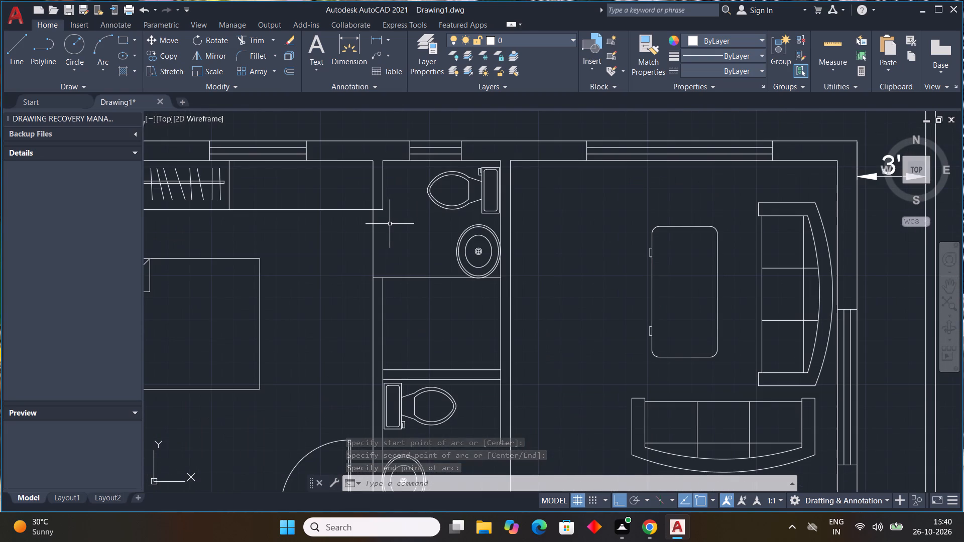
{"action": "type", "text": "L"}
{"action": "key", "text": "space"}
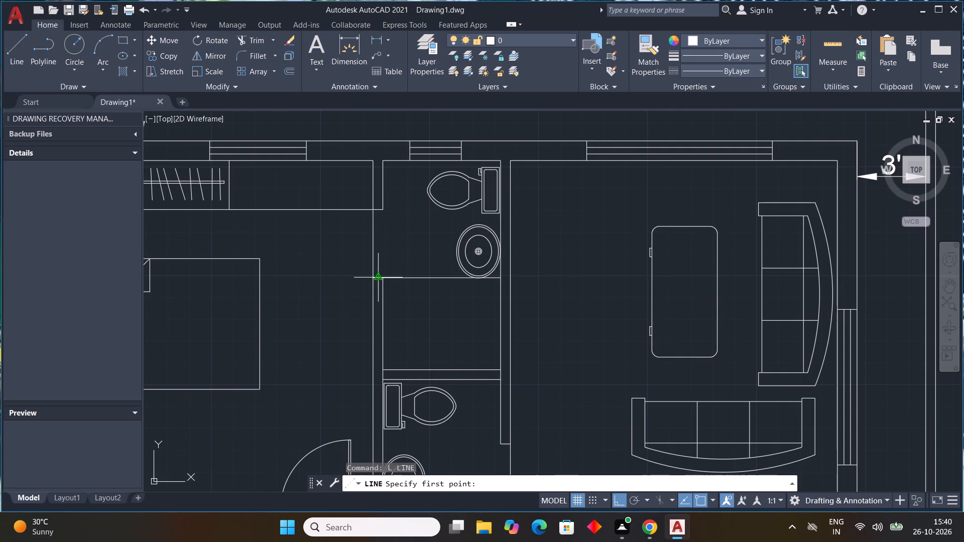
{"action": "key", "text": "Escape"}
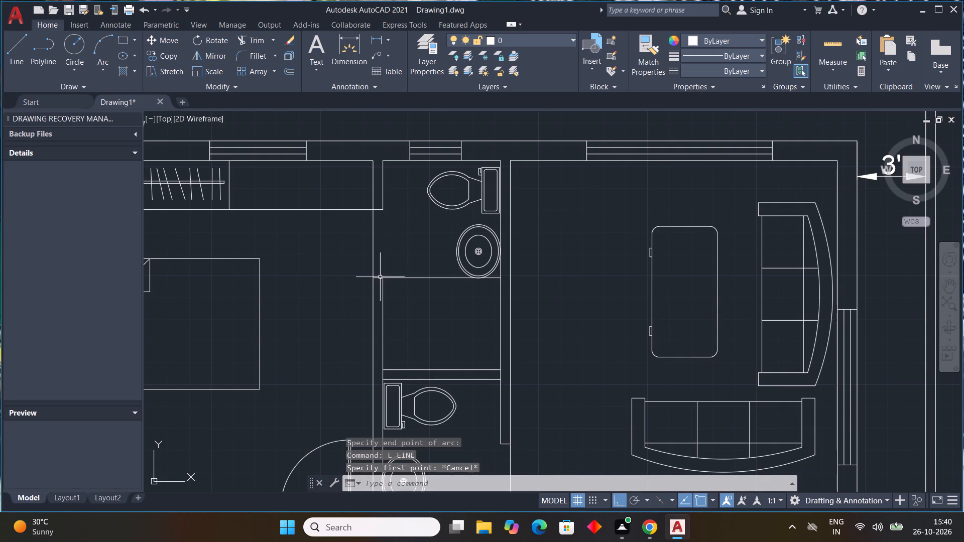
Extend the upper bathroom's bedroom-side wall about 8.5" past the wardrobe corner, cap its new end, and erase the old end line.
{"action": "key", "text": "l"}
{"action": "key", "text": "space"}
{"action": "scroll", "coordinate": [393, 203], "scroll_direction": "up", "scroll_amount": 2}
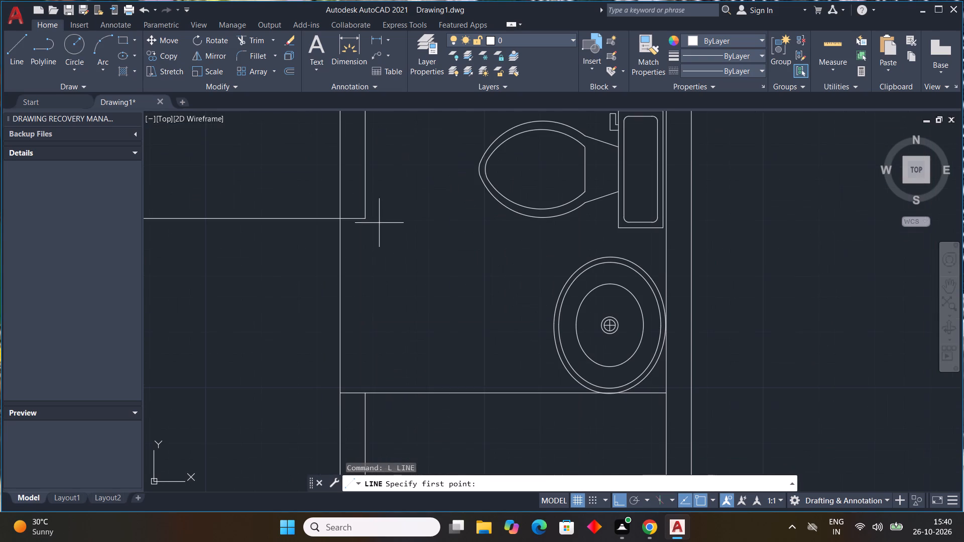
{"action": "left_click", "coordinate": [369, 218]}
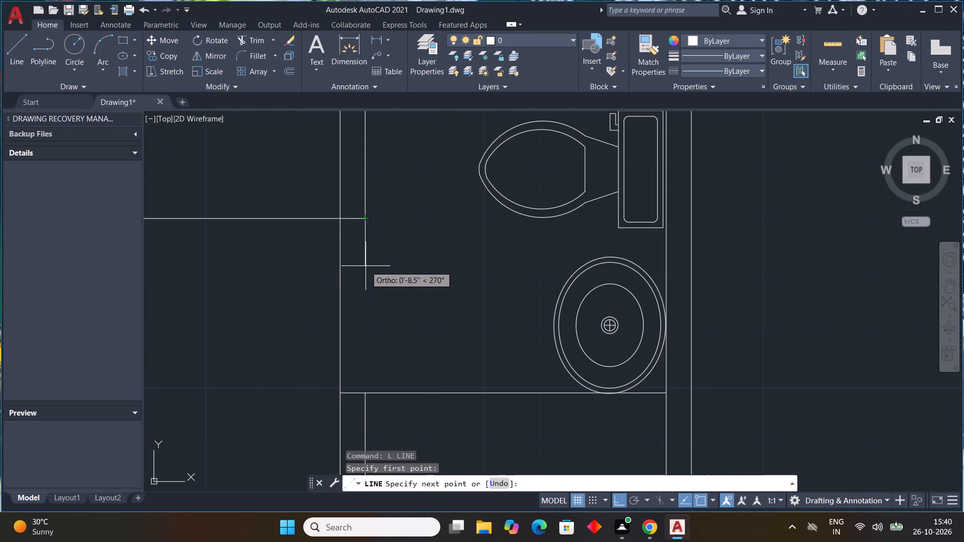
{"action": "left_click", "coordinate": [366, 266]}
{"action": "left_click", "coordinate": [341, 260]}
{"action": "key", "text": "Escape"}
{"action": "left_click", "coordinate": [355, 219]}
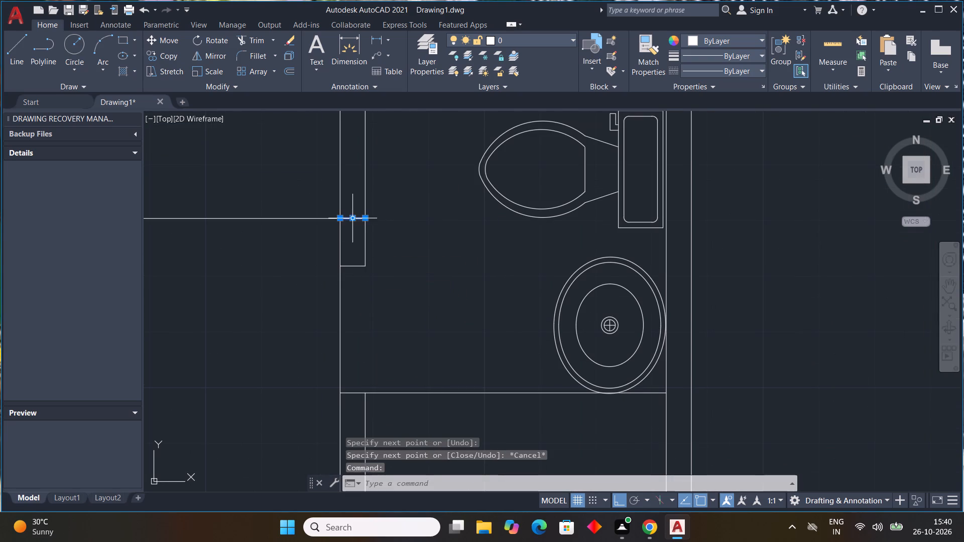
{"action": "key", "text": "Delete"}
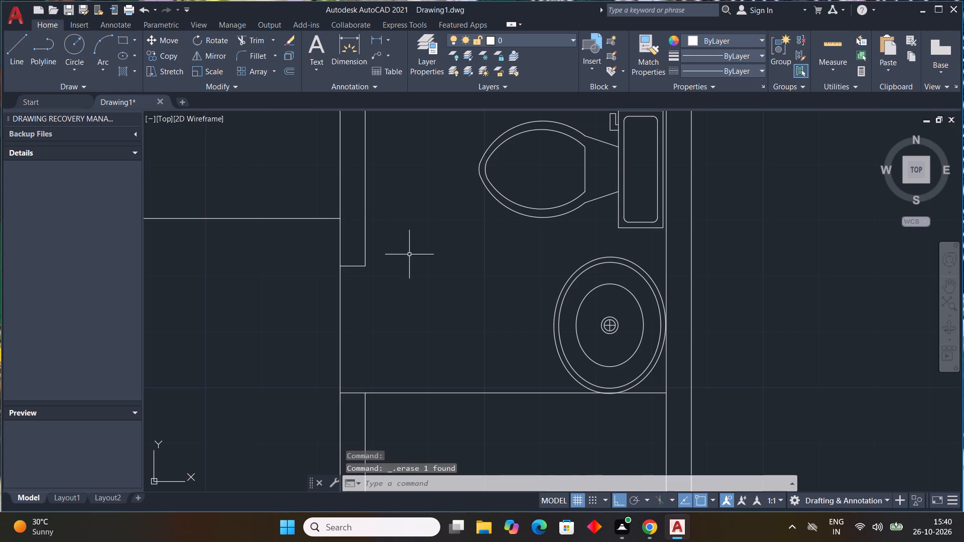
Draw a 1" thick, 2' long open door leaf into the upper bathroom, offset 1" from the midpoint of the doorway's lower wall end.
{"action": "key", "text": "Escape"}
{"action": "scroll", "coordinate": [413, 259], "scroll_direction": "down", "scroll_amount": 1}
{"action": "middle_click_drag", "start_coordinate": [414, 259], "coordinate": [422, 220]}
{"action": "key", "text": "l"}
{"action": "key", "text": "space"}
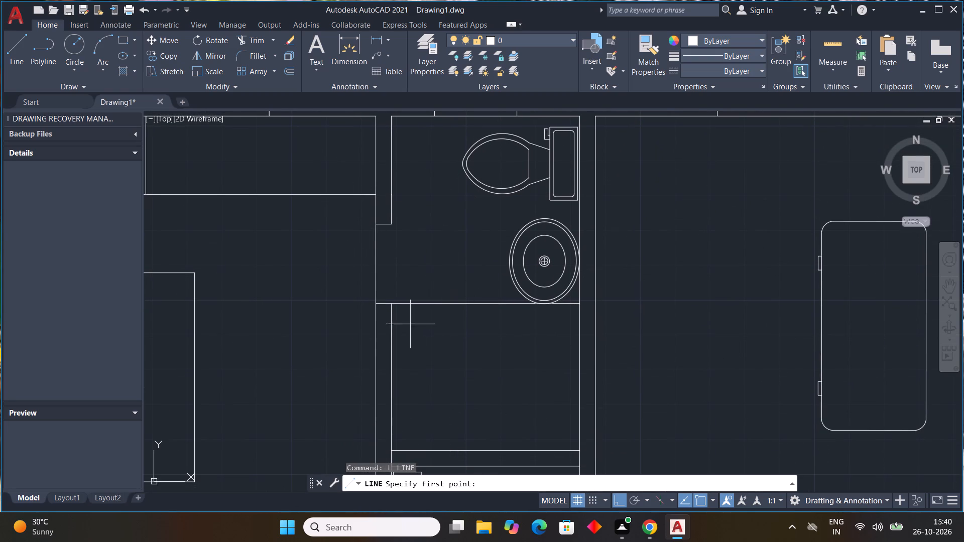
{"action": "scroll", "coordinate": [394, 312], "scroll_direction": "up", "scroll_amount": 1}
{"action": "left_click_drag", "start_coordinate": [377, 299], "coordinate": [378, 286]}
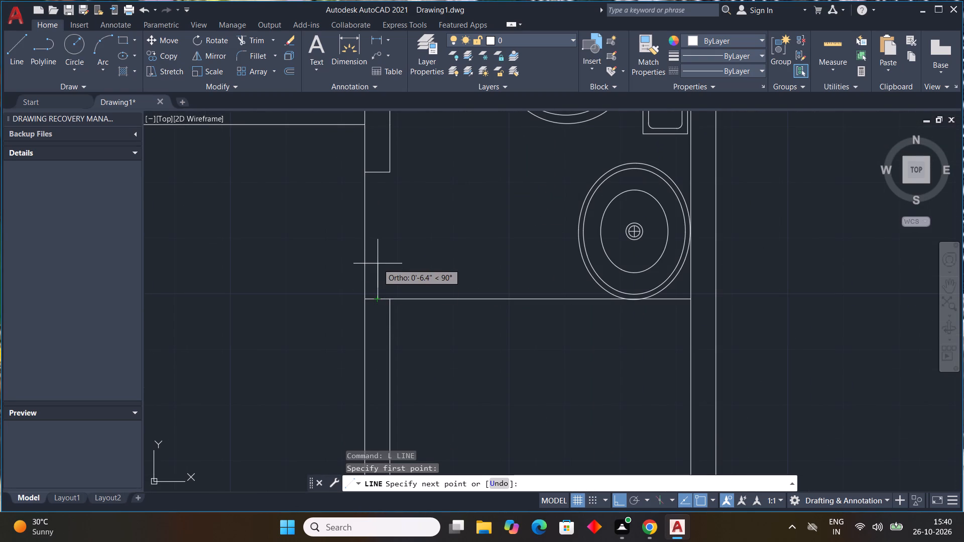
{"action": "type", "text": "1\""}
{"action": "key", "text": "Return"}
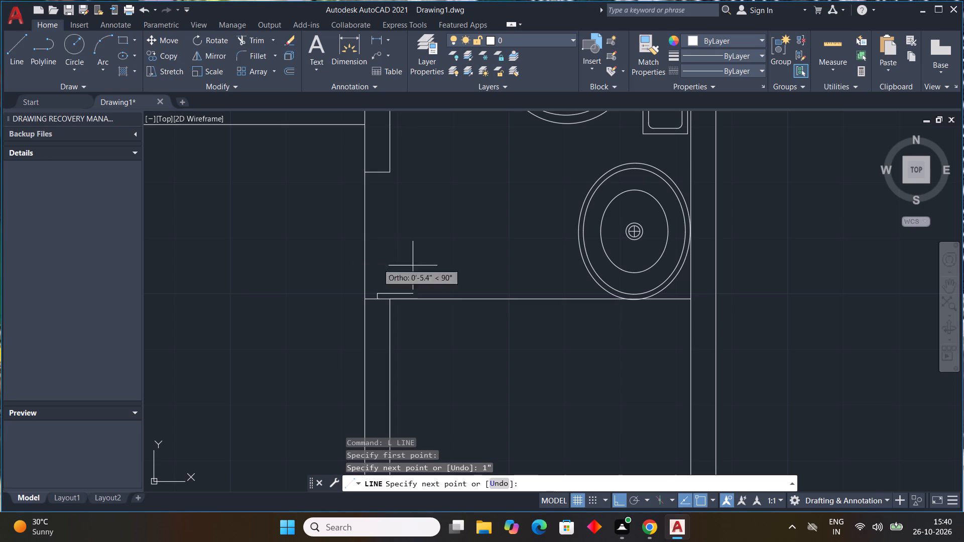
{"action": "type", "text": "2'"}
{"action": "key", "text": "Return"}
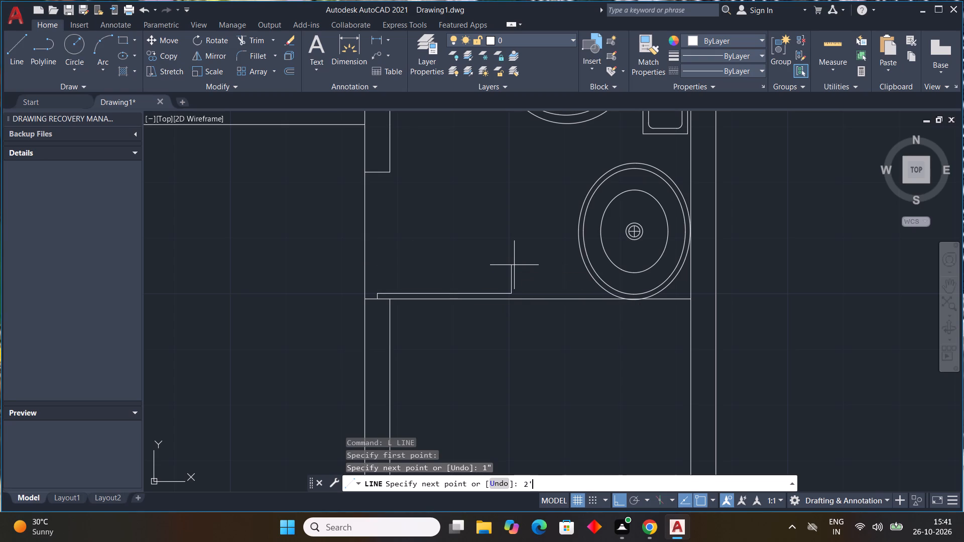
{"action": "type", "text": "1\""}
{"action": "key", "text": "Return"}
{"action": "scroll", "coordinate": [371, 276], "scroll_direction": "up", "scroll_amount": 2}
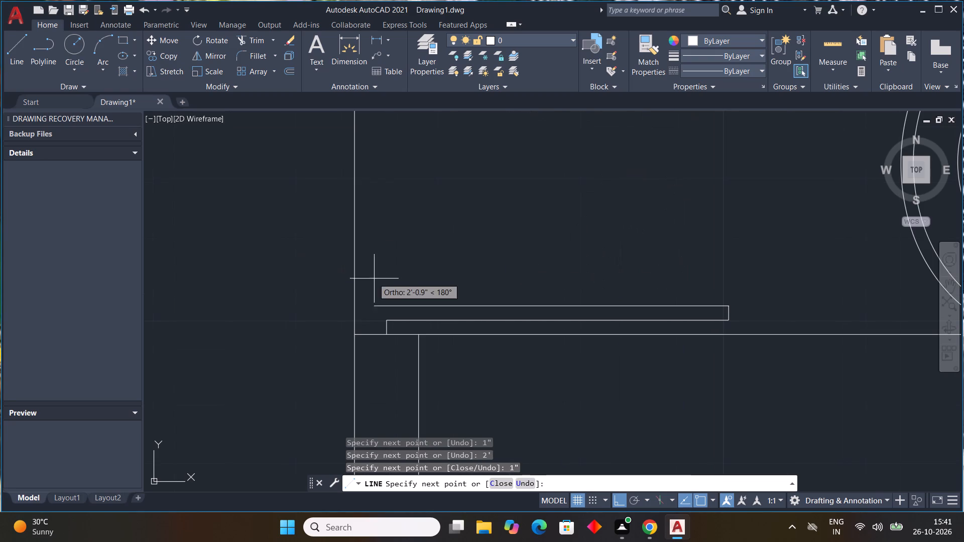
{"action": "left_click_drag", "start_coordinate": [388, 303], "coordinate": [387, 310]}
{"action": "left_click", "coordinate": [386, 320]}
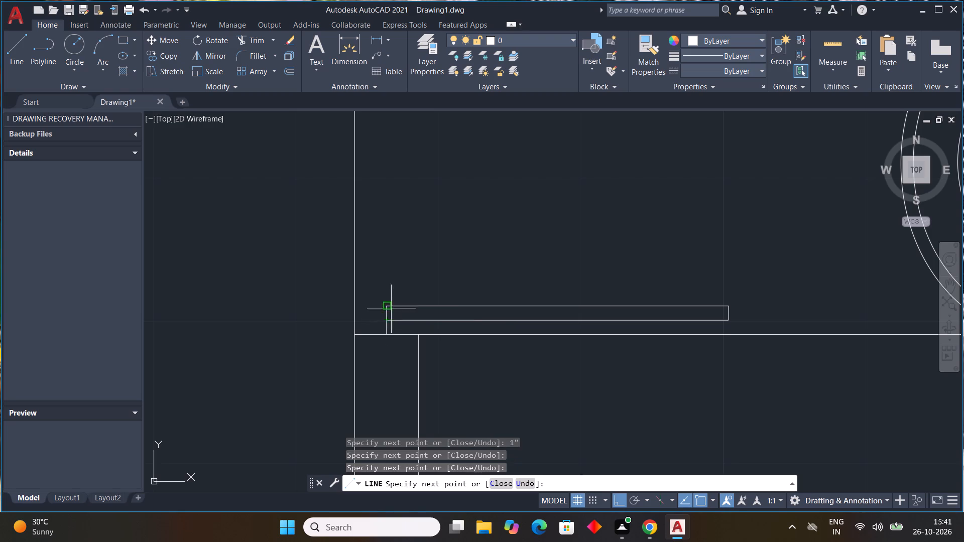
{"action": "key", "text": "Escape"}
Draw the upper bathroom door's swing as a three-point arc through the leaf's free-end corners to the middle of the opposite wall end.
{"action": "left_click", "coordinate": [105, 69]}
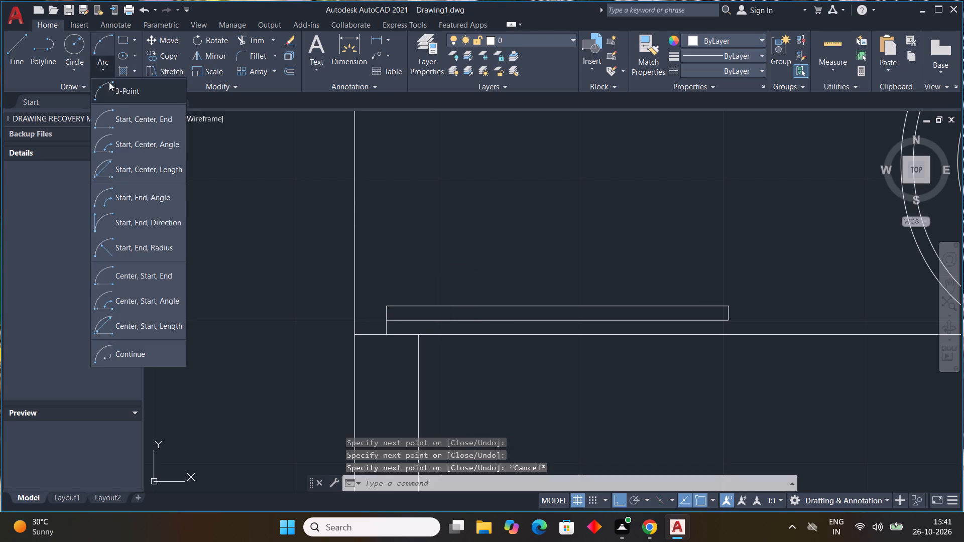
{"action": "left_click", "coordinate": [113, 87]}
{"action": "scroll", "coordinate": [602, 221], "scroll_direction": "down", "scroll_amount": 2}
{"action": "scroll", "coordinate": [658, 264], "scroll_direction": "up", "scroll_amount": 2}
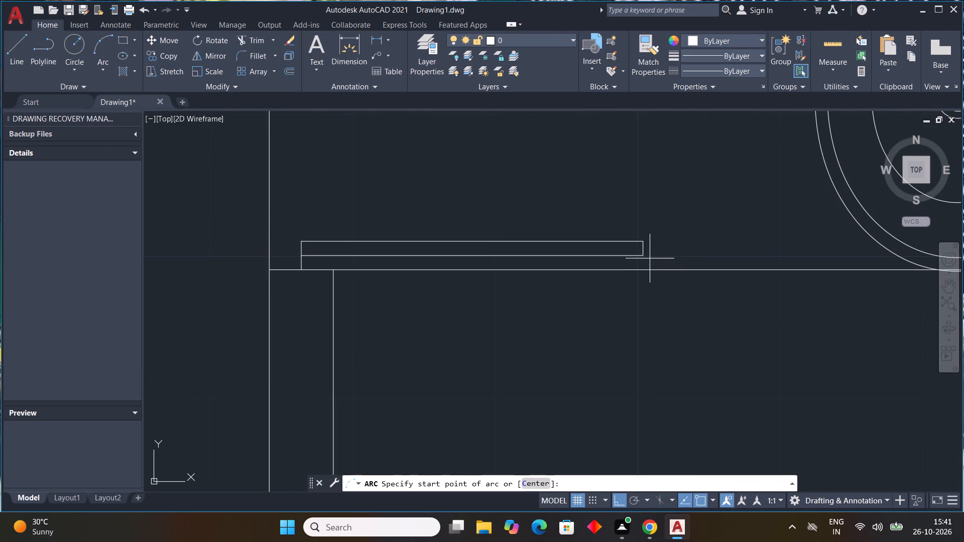
{"action": "left_click", "coordinate": [641, 258]}
{"action": "left_click_drag", "start_coordinate": [641, 242], "coordinate": [631, 236]}
{"action": "scroll", "coordinate": [473, 190], "scroll_direction": "down", "scroll_amount": 2}
{"action": "middle_click_drag", "start_coordinate": [474, 189], "coordinate": [500, 234]}
{"action": "left_click", "coordinate": [431, 141]}
{"action": "scroll", "coordinate": [539, 233], "scroll_direction": "down", "scroll_amount": 4}
{"action": "middle_click_drag", "start_coordinate": [555, 282], "coordinate": [551, 272]}
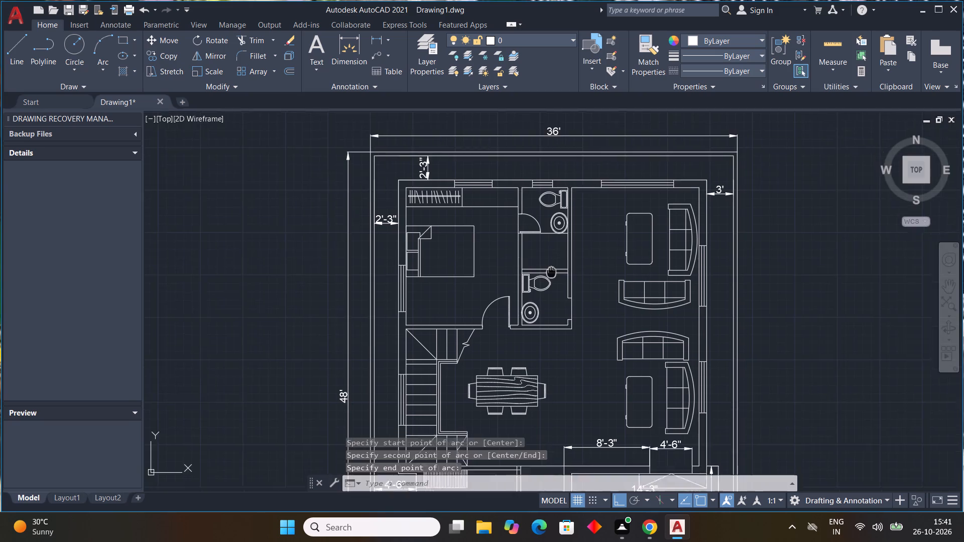
{"action": "middle_click_drag", "start_coordinate": [551, 272], "coordinate": [511, 213]}
{"action": "key", "text": "Escape"}
{"action": "key", "text": "Escape"}
{"action": "key", "text": "Escape"}
{"action": "key", "text": "Escape"}
{"action": "key", "text": "Escape"}
Draw a 1" thick, 2' long open door leaf into the lower bathroom, offset 1" from the midpoint of its living-side doorway's lower wall end.
{"action": "middle_click_drag", "start_coordinate": [547, 266], "coordinate": [544, 266]}
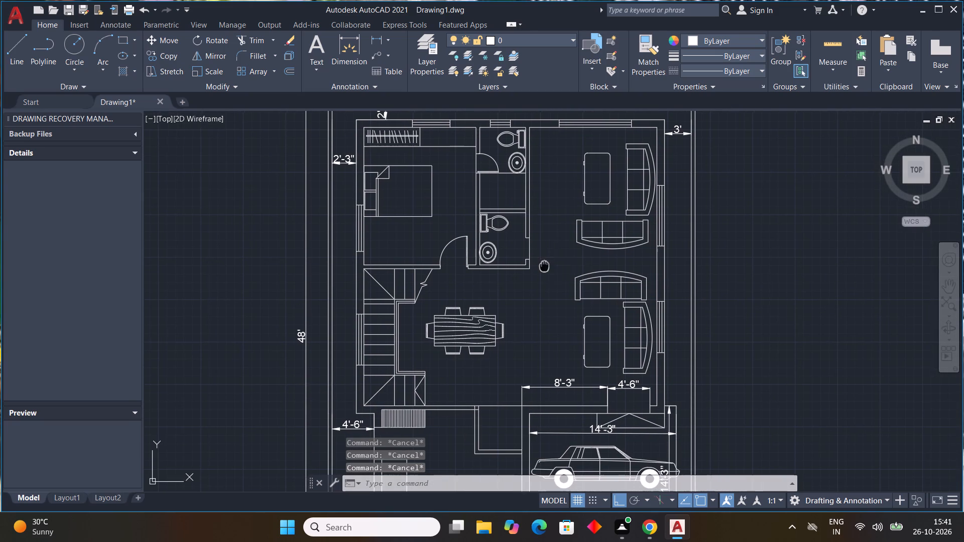
{"action": "middle_click_drag", "start_coordinate": [544, 266], "coordinate": [468, 251]}
{"action": "scroll", "coordinate": [444, 231], "scroll_direction": "up", "scroll_amount": 3}
{"action": "key", "text": "l"}
{"action": "key", "text": "space"}
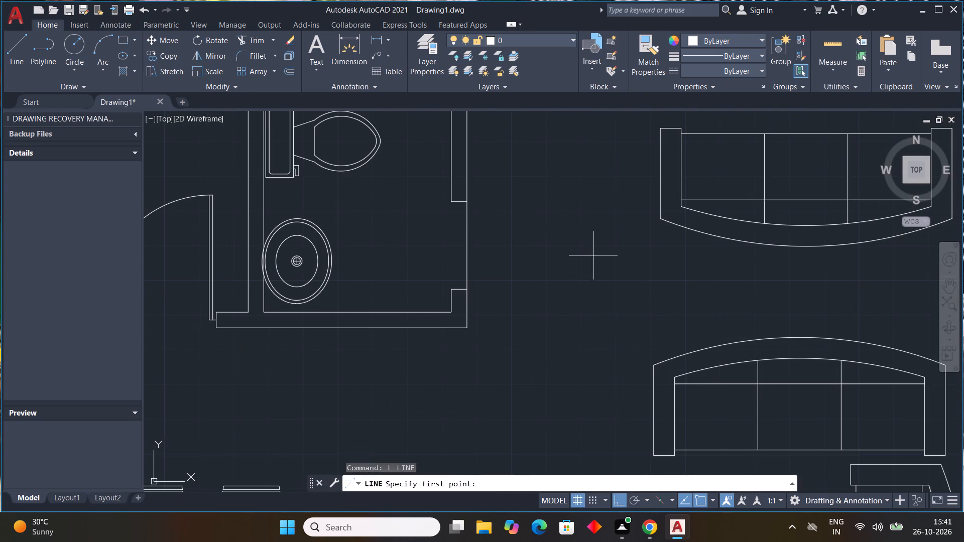
{"action": "left_click_drag", "start_coordinate": [459, 288], "coordinate": [461, 277]}
{"action": "key", "text": "1"}
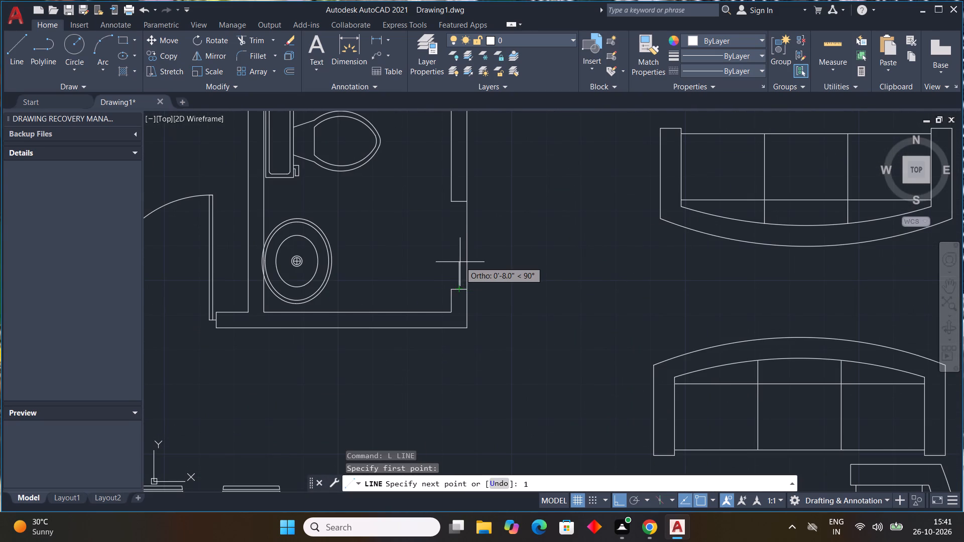
{"action": "key", "text": "shift+quotedbl"}
{"action": "key", "text": "Return"}
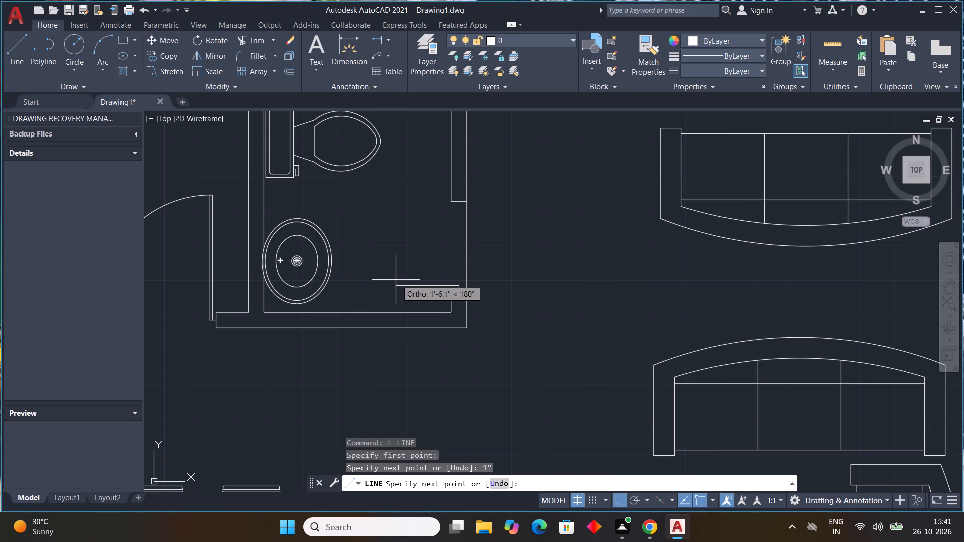
{"action": "type", "text": "2'"}
{"action": "key", "text": "Return"}
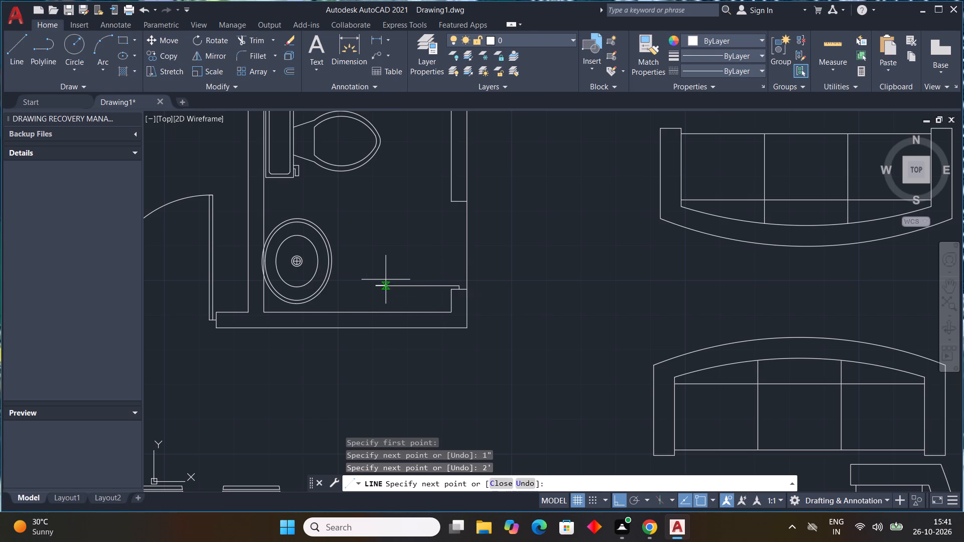
{"action": "type", "text": "1\""}
{"action": "key", "text": "Return"}
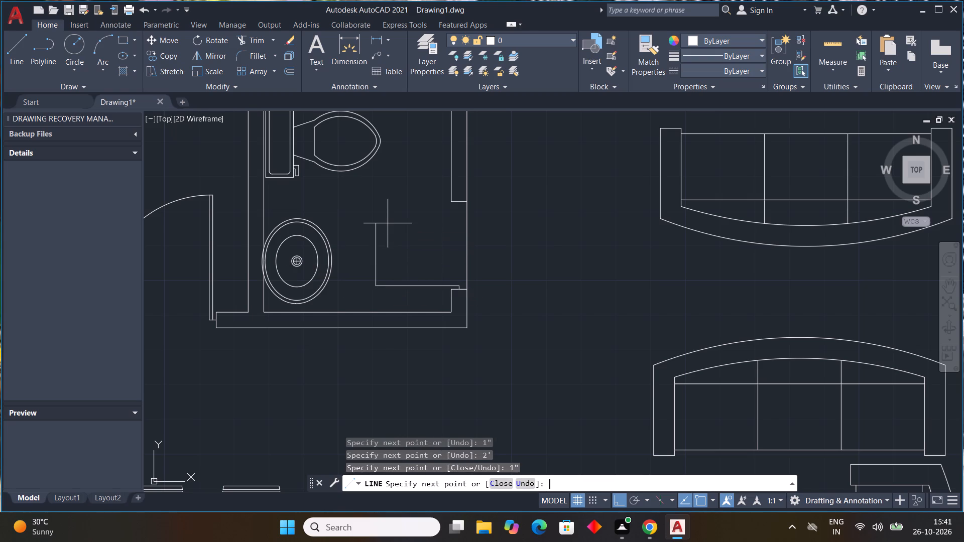
{"action": "scroll", "coordinate": [457, 280], "scroll_direction": "up", "scroll_amount": 3}
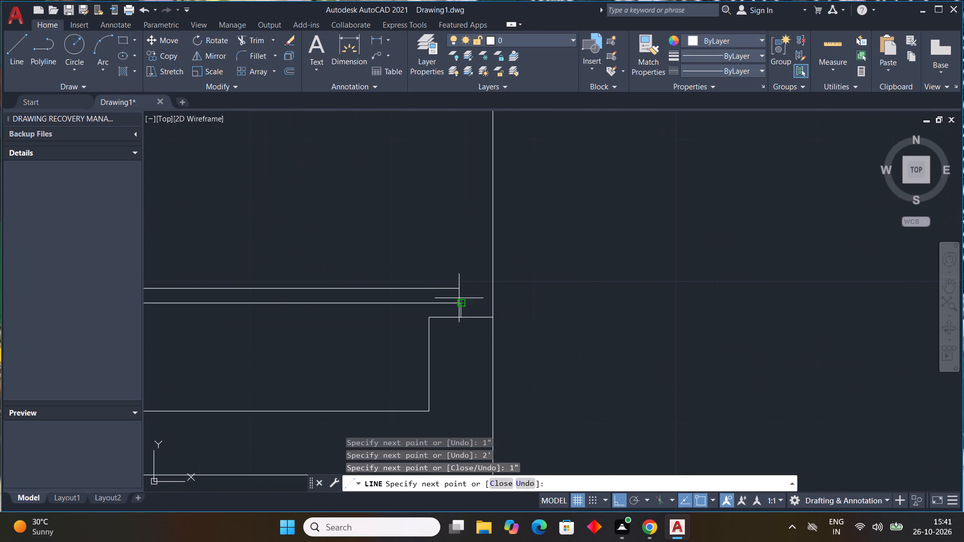
{"action": "left_click", "coordinate": [458, 286]}
{"action": "left_click", "coordinate": [461, 307]}
{"action": "key", "text": "Escape"}
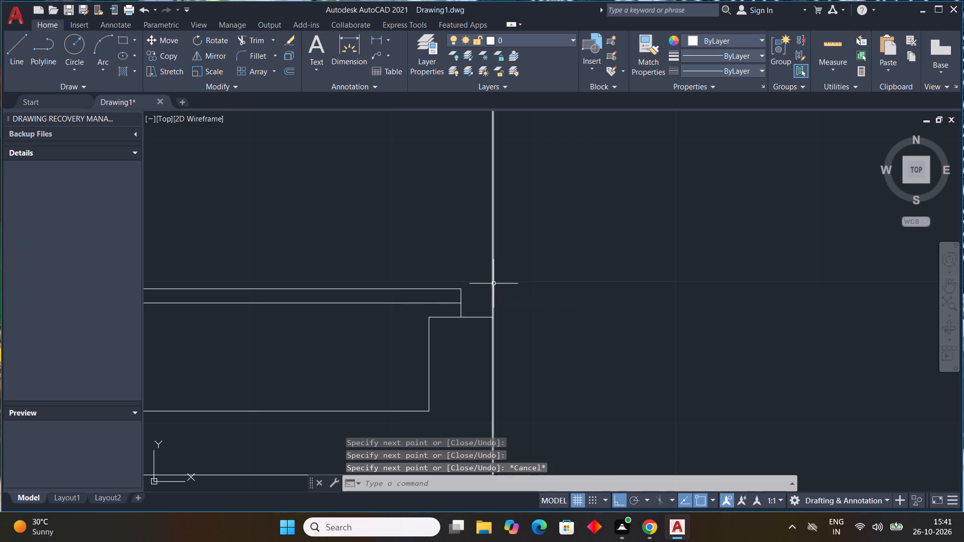
Draw the lower bathroom door's swing as a three-point arc through the leaf's free-end corners to the middle of the opposite wall end.
{"action": "scroll", "coordinate": [493, 284], "scroll_direction": "down", "scroll_amount": 2}
{"action": "left_click", "coordinate": [107, 61]}
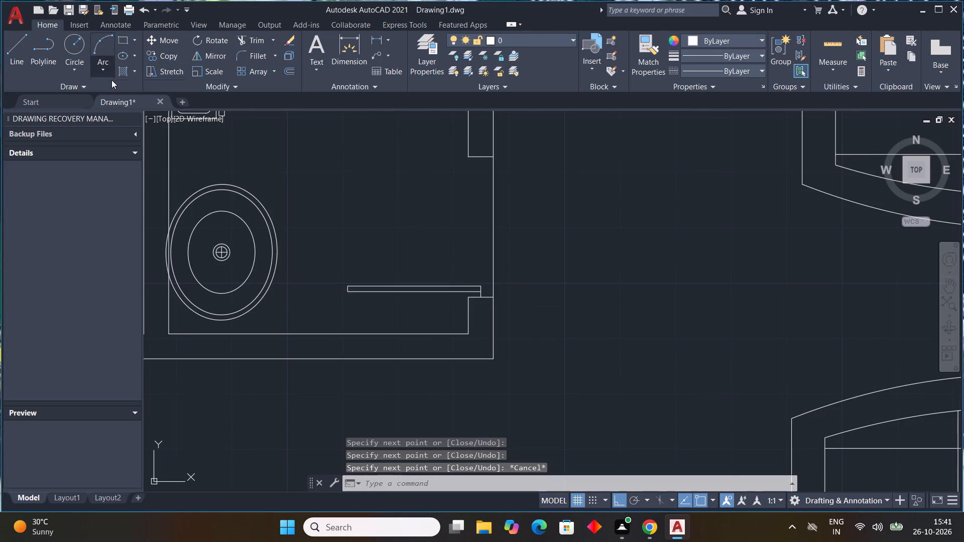
{"action": "left_click", "coordinate": [111, 87]}
{"action": "left_click", "coordinate": [348, 294]}
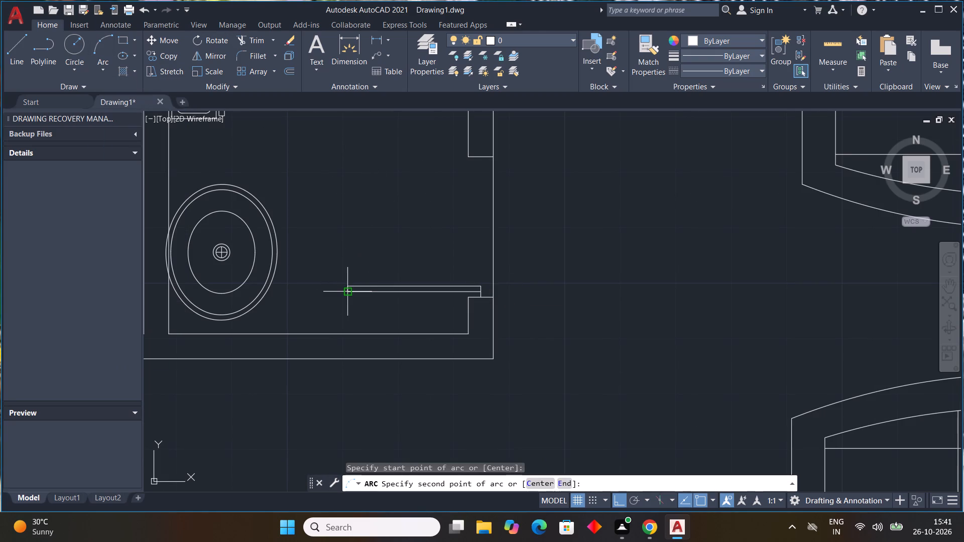
{"action": "left_click_drag", "start_coordinate": [348, 283], "coordinate": [351, 276]}
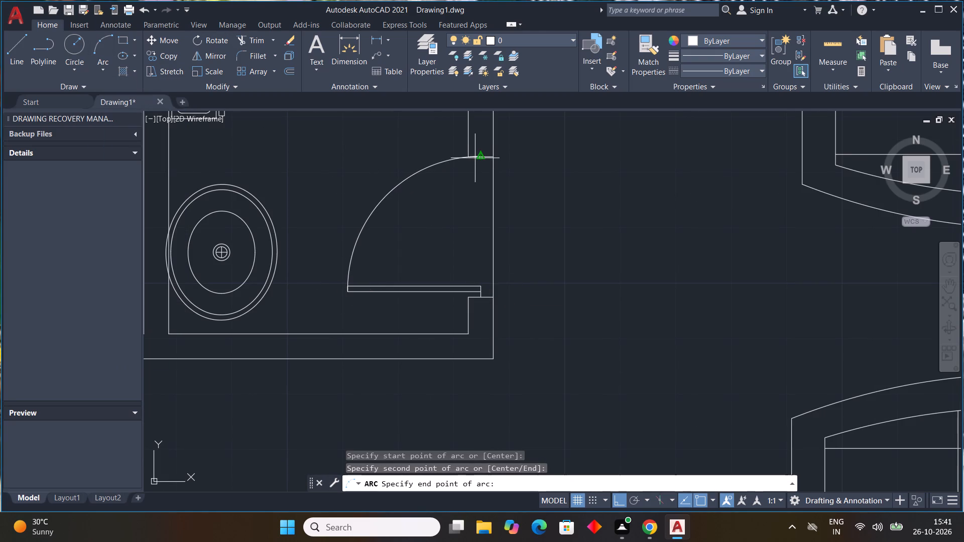
{"action": "left_click", "coordinate": [475, 158]}
{"action": "scroll", "coordinate": [505, 172], "scroll_direction": "down", "scroll_amount": 4}
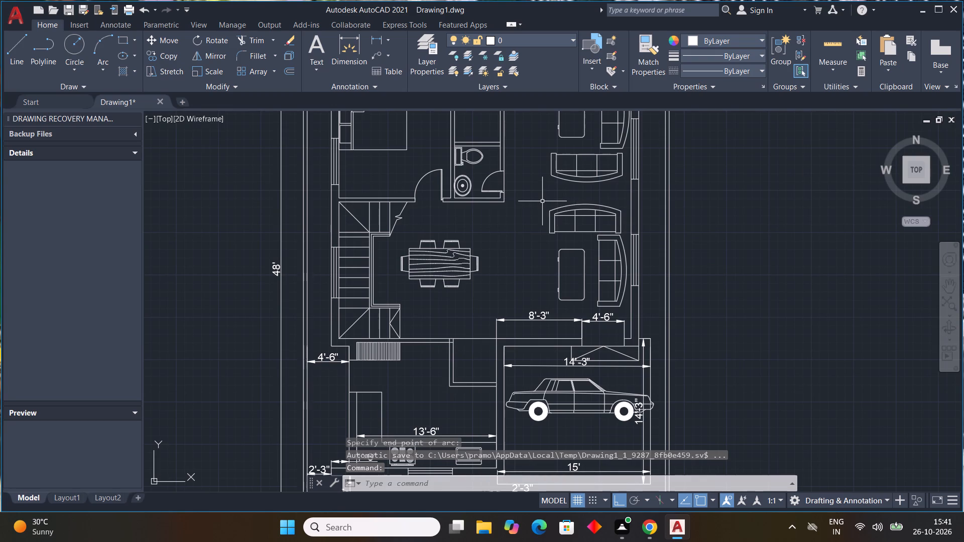
Draw a 1" thick, 3' long open door leaf into the kitchen, offset 1" from the midpoint of the side doorway's upper wall end.
{"action": "scroll", "coordinate": [542, 201], "scroll_direction": "down", "scroll_amount": 3}
{"action": "middle_click_drag", "start_coordinate": [532, 203], "coordinate": [353, 202]}
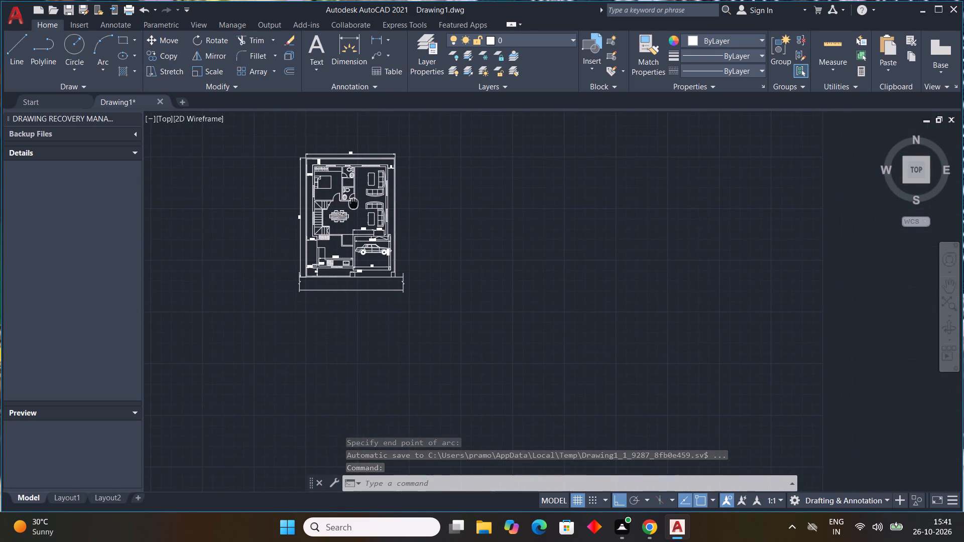
{"action": "middle_click_drag", "start_coordinate": [353, 202], "coordinate": [353, 202]}
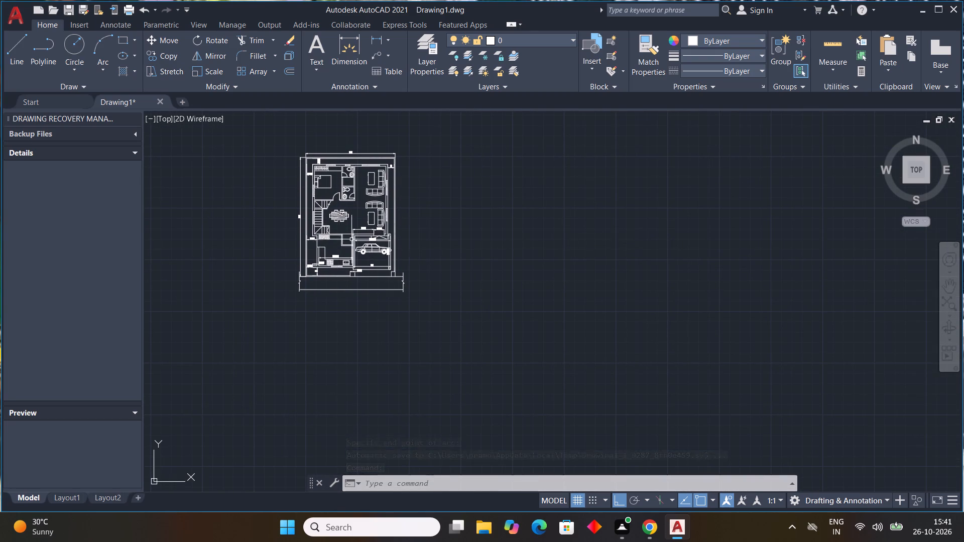
{"action": "scroll", "coordinate": [352, 239], "scroll_direction": "up", "scroll_amount": 1}
{"action": "middle_click_drag", "start_coordinate": [364, 238], "coordinate": [470, 232]}
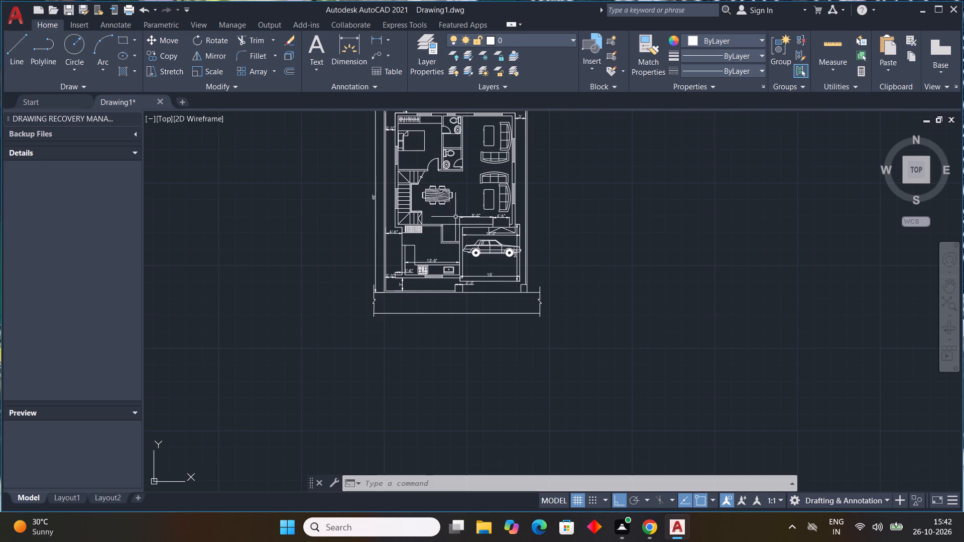
{"action": "scroll", "coordinate": [404, 224], "scroll_direction": "up", "scroll_amount": 4}
{"action": "middle_click_drag", "start_coordinate": [409, 259], "coordinate": [430, 115]}
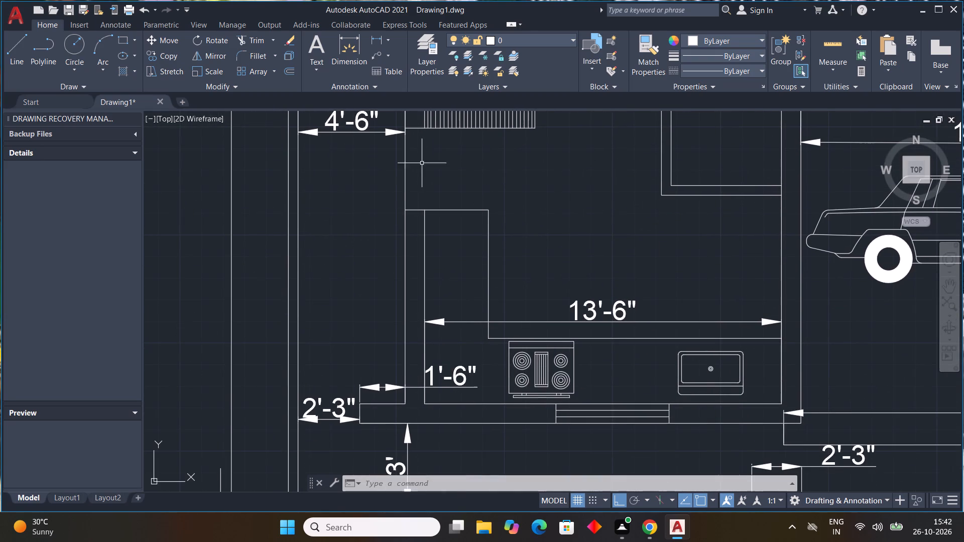
{"action": "key", "text": "l"}
{"action": "key", "text": "space"}
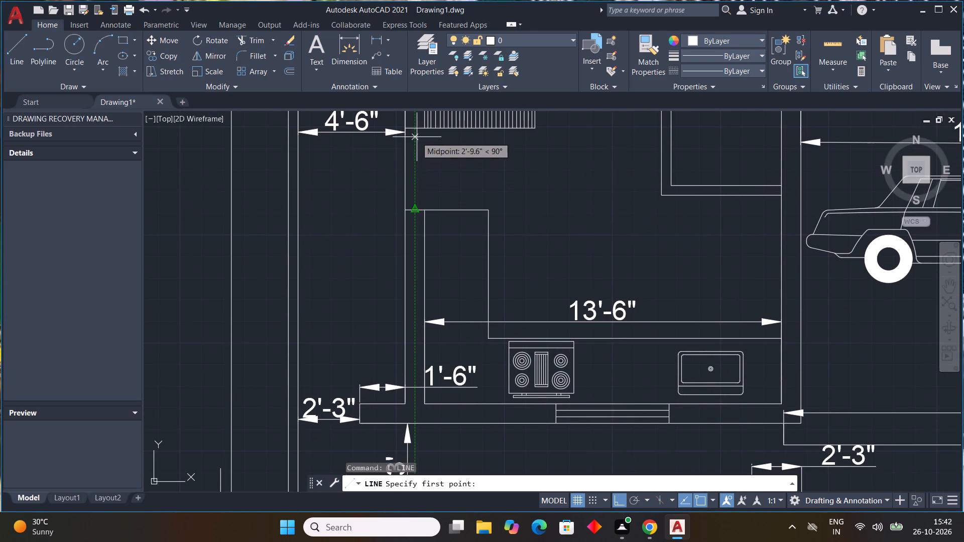
{"action": "left_click_drag", "start_coordinate": [415, 130], "coordinate": [411, 146]}
{"action": "key", "text": "1"}
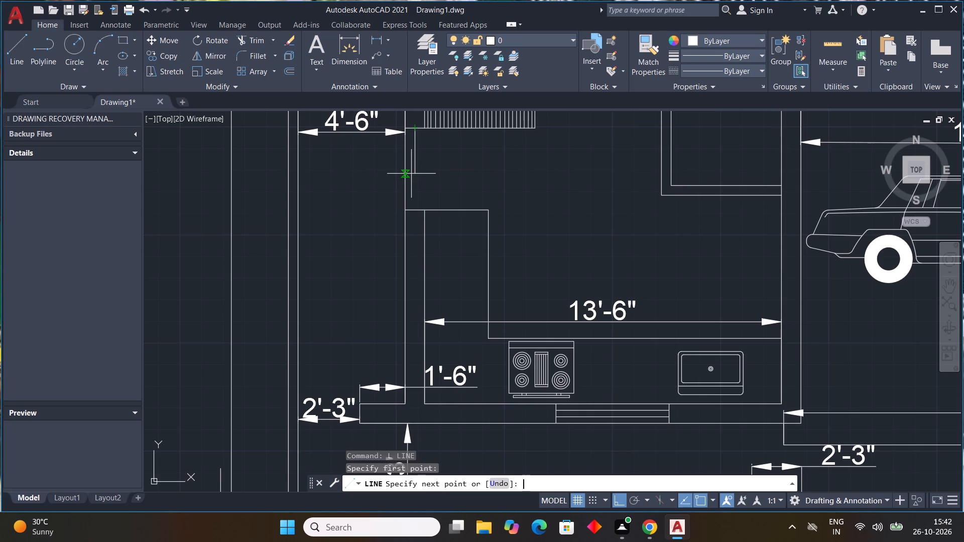
{"action": "key", "text": "shift+quotedbl"}
{"action": "key", "text": "Return"}
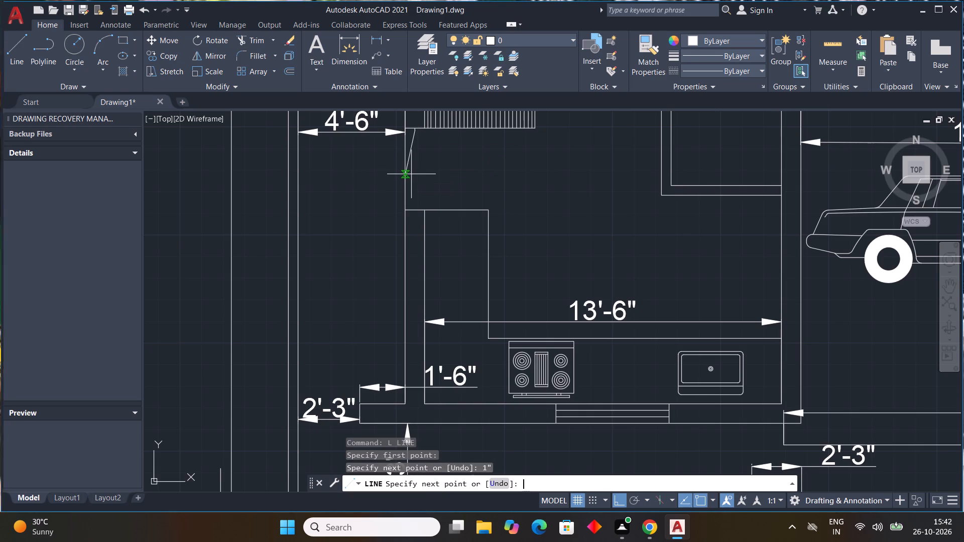
{"action": "middle_click_drag", "start_coordinate": [516, 178], "coordinate": [497, 257]}
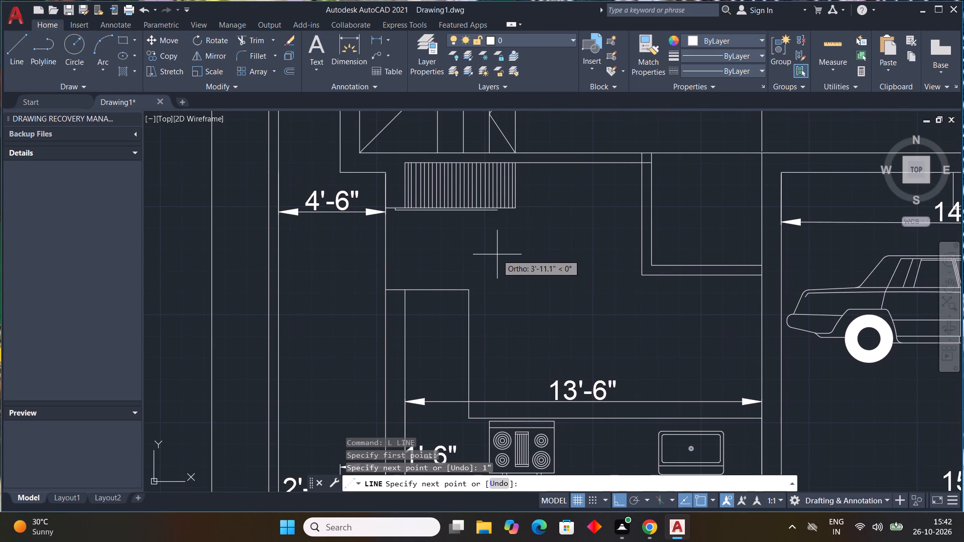
{"action": "type", "text": "3'"}
{"action": "key", "text": "Return"}
{"action": "key", "text": "1"}
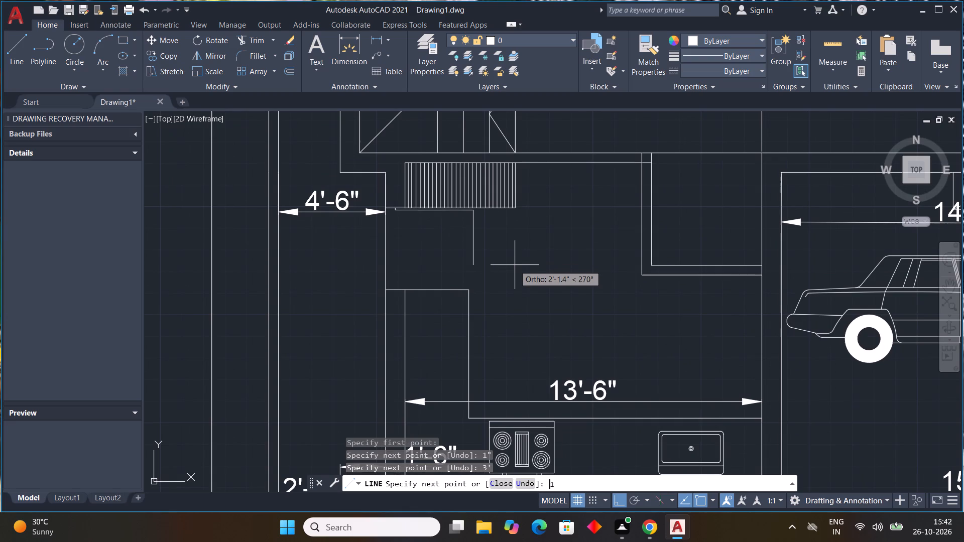
{"action": "key", "text": "shift+quotedbl"}
{"action": "key", "text": "Return"}
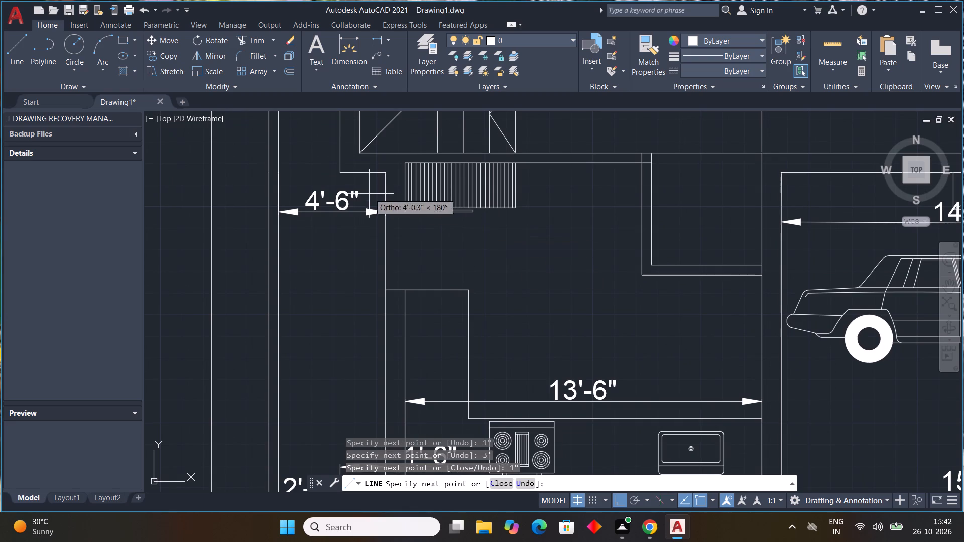
{"action": "scroll", "coordinate": [381, 220], "scroll_direction": "up", "scroll_amount": 3}
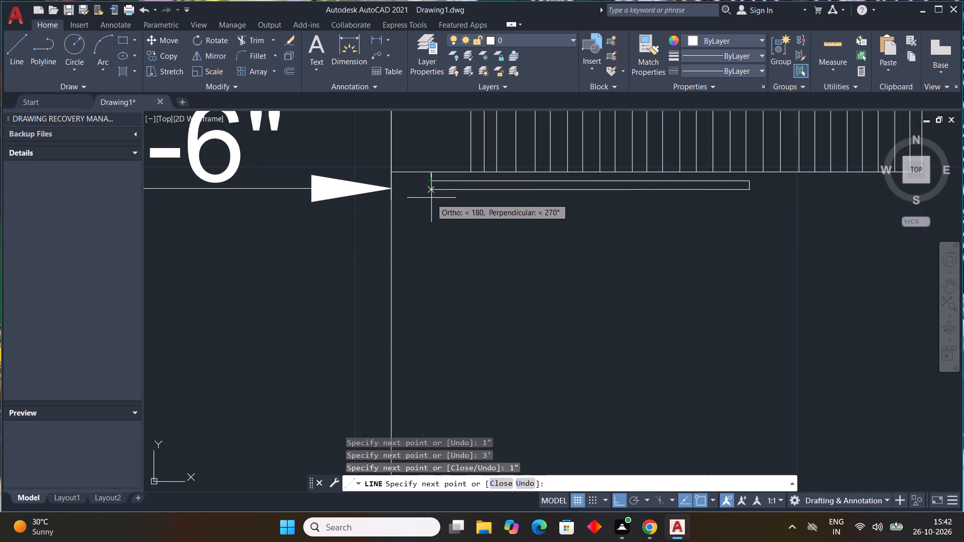
{"action": "left_click", "coordinate": [432, 193]}
{"action": "left_click", "coordinate": [429, 177]}
{"action": "key", "text": "Escape"}
{"action": "key", "text": "grave"}
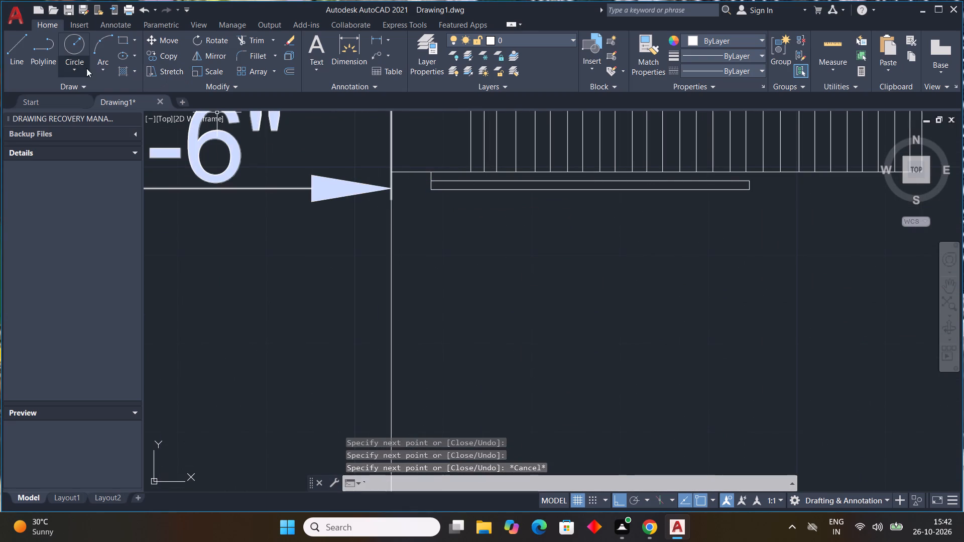
Draw the kitchen side door's swing as a three-point arc through the leaf's free-end corners to the middle of the opposite wall end.
{"action": "left_click", "coordinate": [100, 70]}
{"action": "left_click", "coordinate": [118, 98]}
{"action": "scroll", "coordinate": [612, 235], "scroll_direction": "down", "scroll_amount": 3}
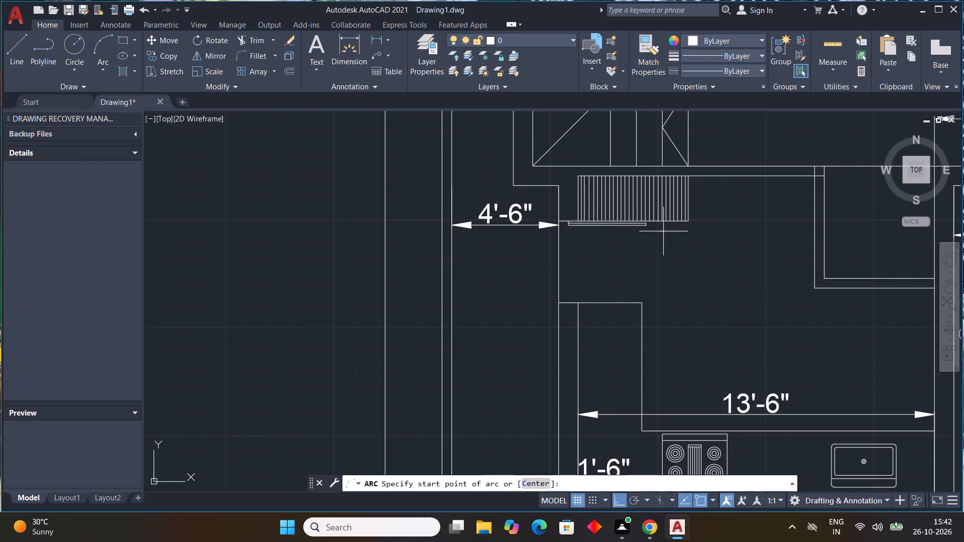
{"action": "scroll", "coordinate": [663, 231], "scroll_direction": "up", "scroll_amount": 1}
{"action": "middle_click_drag", "start_coordinate": [662, 231], "coordinate": [583, 197]}
{"action": "scroll", "coordinate": [566, 186], "scroll_direction": "up", "scroll_amount": 3}
{"action": "left_click", "coordinate": [533, 175]}
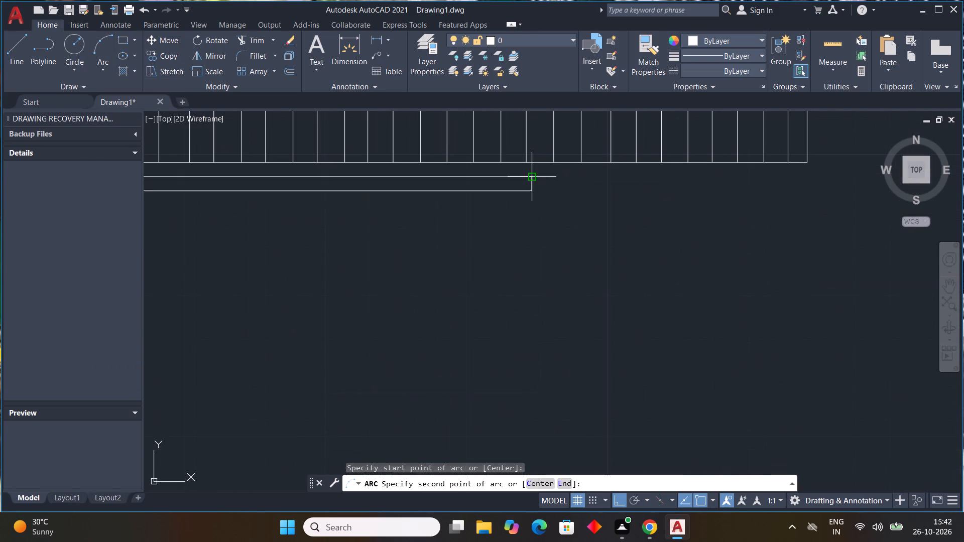
{"action": "left_click", "coordinate": [532, 193]}
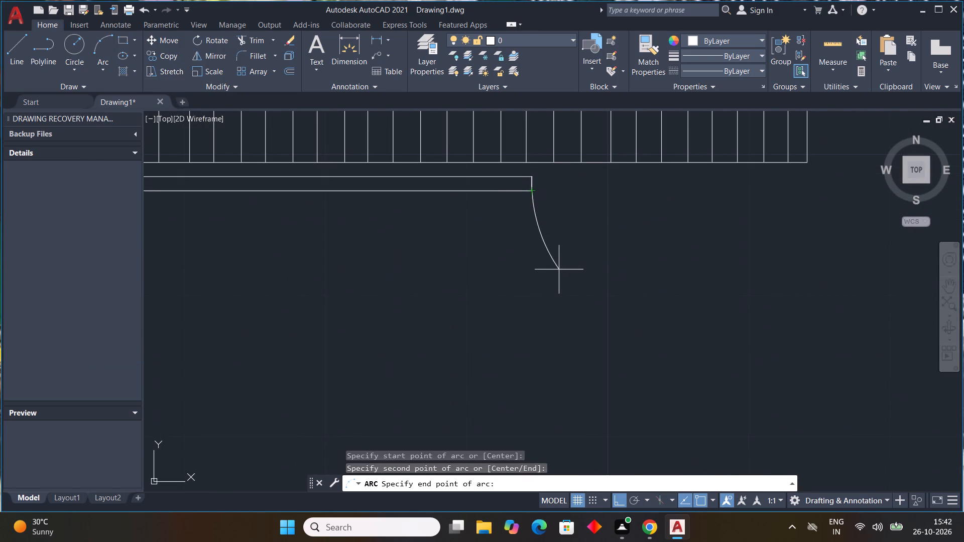
{"action": "scroll", "coordinate": [558, 270], "scroll_direction": "down", "scroll_amount": 4}
{"action": "middle_click_drag", "start_coordinate": [543, 299], "coordinate": [536, 235]}
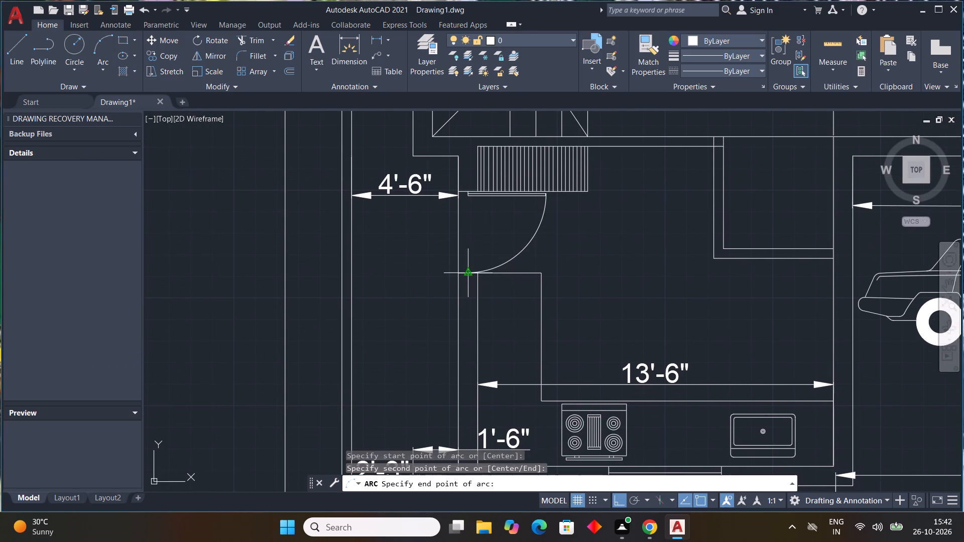
{"action": "left_click", "coordinate": [470, 269]}
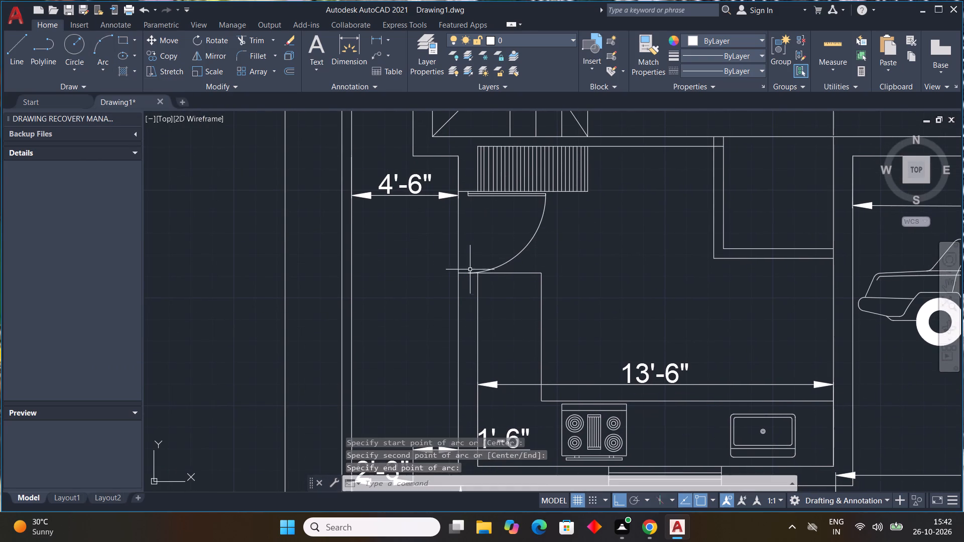
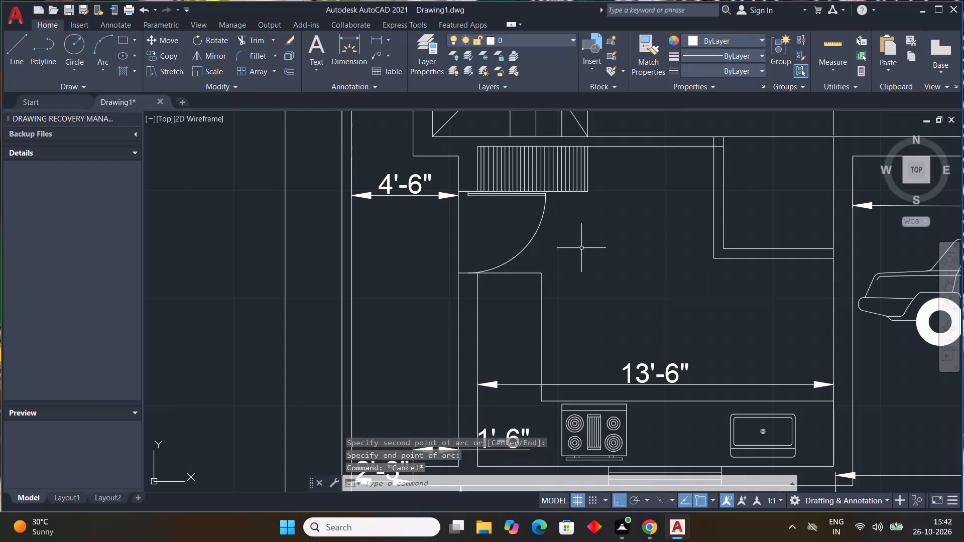
Draw a rectangular appliance outline about 2' deep against the kitchen's garage-side wall, just below the walled enclosure.
{"action": "scroll", "coordinate": [610, 250], "scroll_direction": "down", "scroll_amount": 4}
{"action": "middle_click_drag", "start_coordinate": [620, 264], "coordinate": [508, 243]}
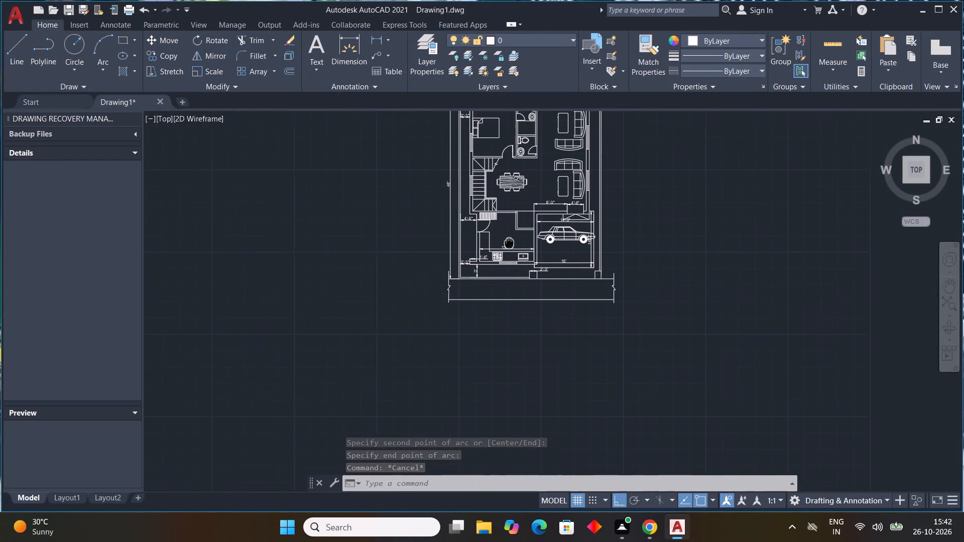
{"action": "middle_click_drag", "start_coordinate": [508, 243], "coordinate": [502, 242]}
{"action": "scroll", "coordinate": [588, 266], "scroll_direction": "up", "scroll_amount": 4}
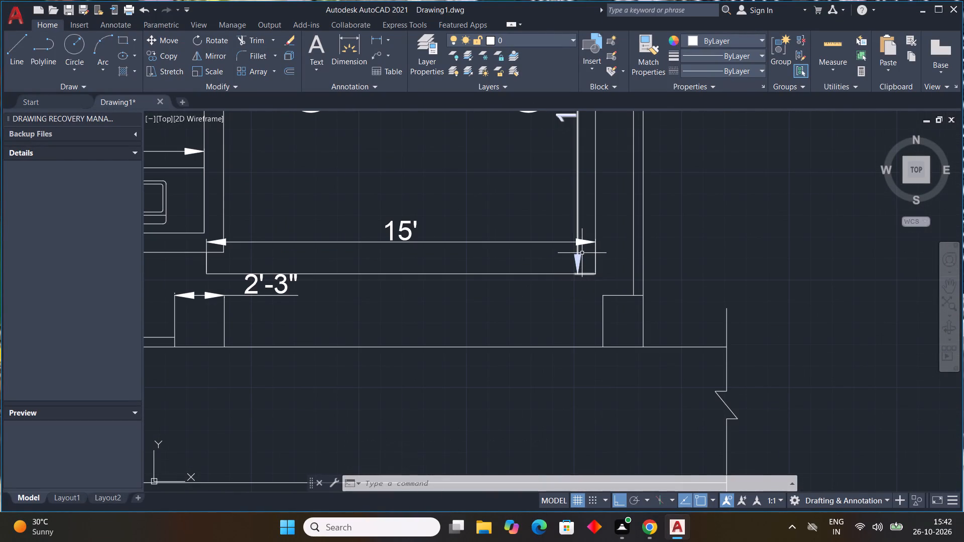
{"action": "middle_click_drag", "start_coordinate": [479, 213], "coordinate": [663, 290]}
{"action": "scroll", "coordinate": [564, 265], "scroll_direction": "down", "scroll_amount": 1}
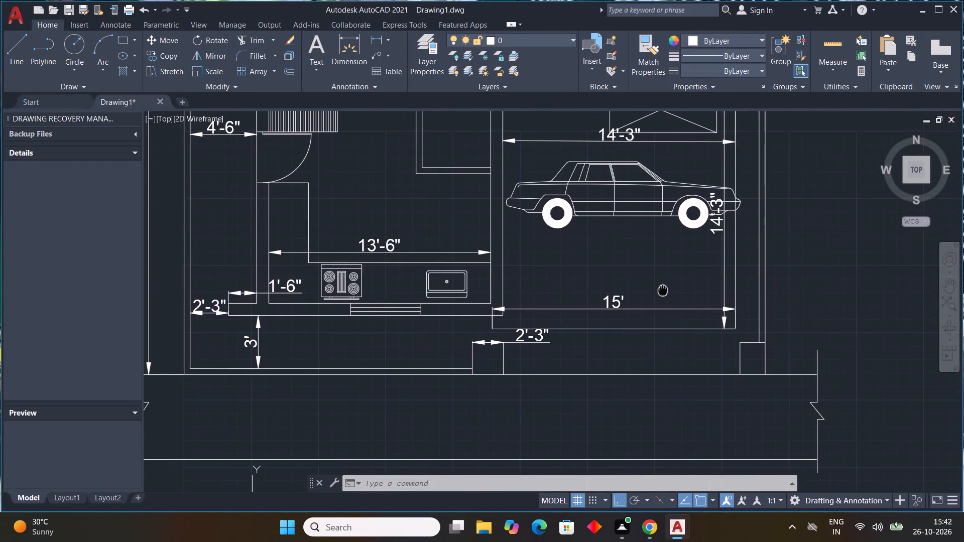
{"action": "scroll", "coordinate": [495, 221], "scroll_direction": "down", "scroll_amount": 2}
{"action": "scroll", "coordinate": [476, 218], "scroll_direction": "up", "scroll_amount": 3}
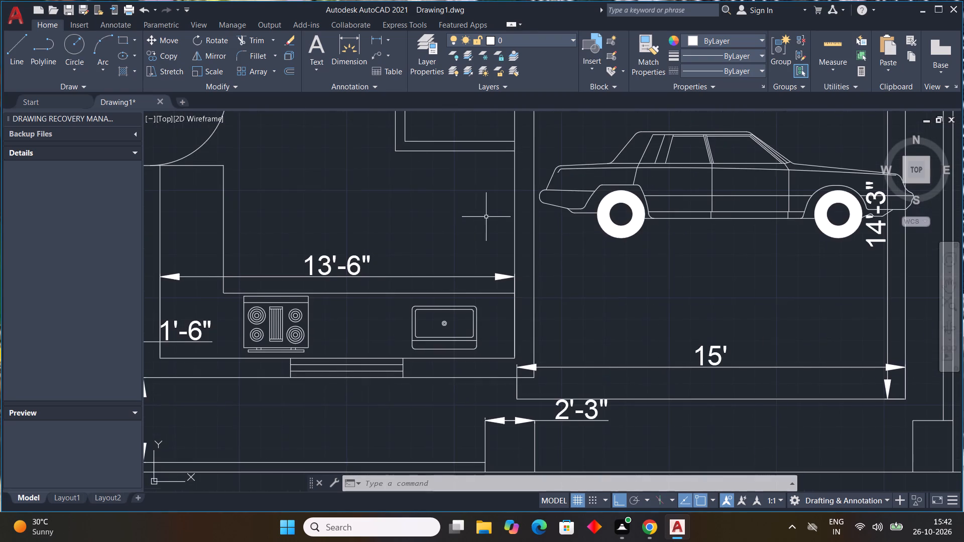
{"action": "middle_click_drag", "start_coordinate": [488, 216], "coordinate": [518, 292]}
{"action": "scroll", "coordinate": [516, 294], "scroll_direction": "down", "scroll_amount": 1}
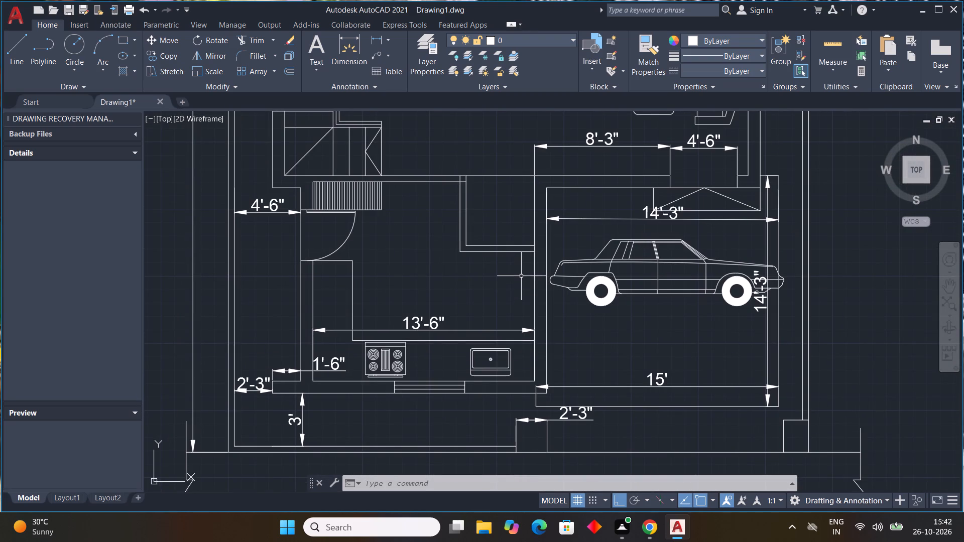
{"action": "type", "text": "L"}
{"action": "key", "text": "space"}
{"action": "scroll", "coordinate": [531, 258], "scroll_direction": "up", "scroll_amount": 2}
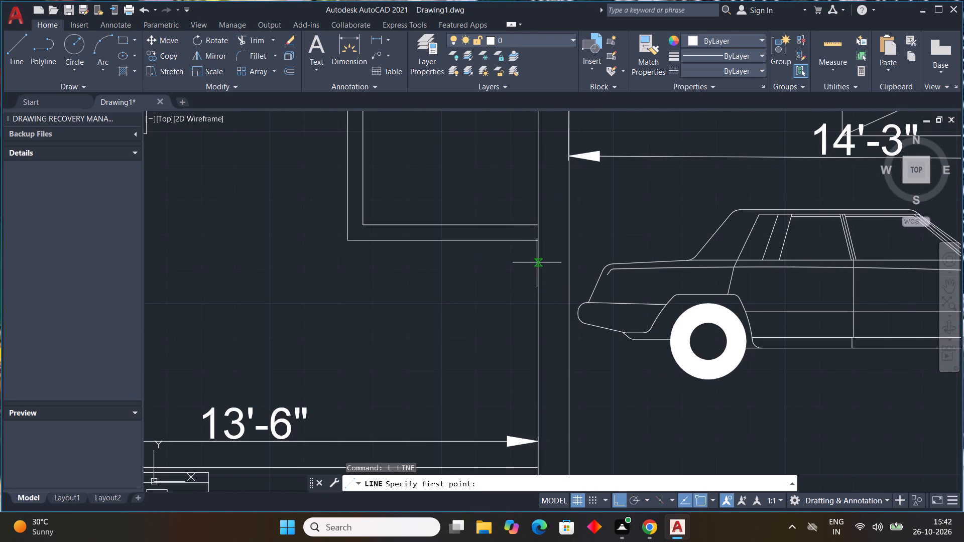
{"action": "left_click", "coordinate": [537, 254]}
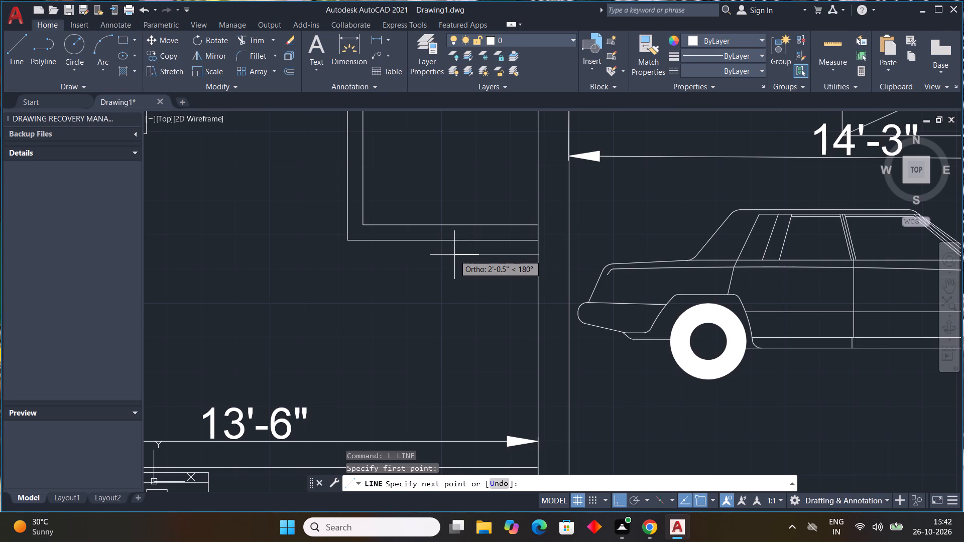
{"action": "left_click", "coordinate": [454, 254]}
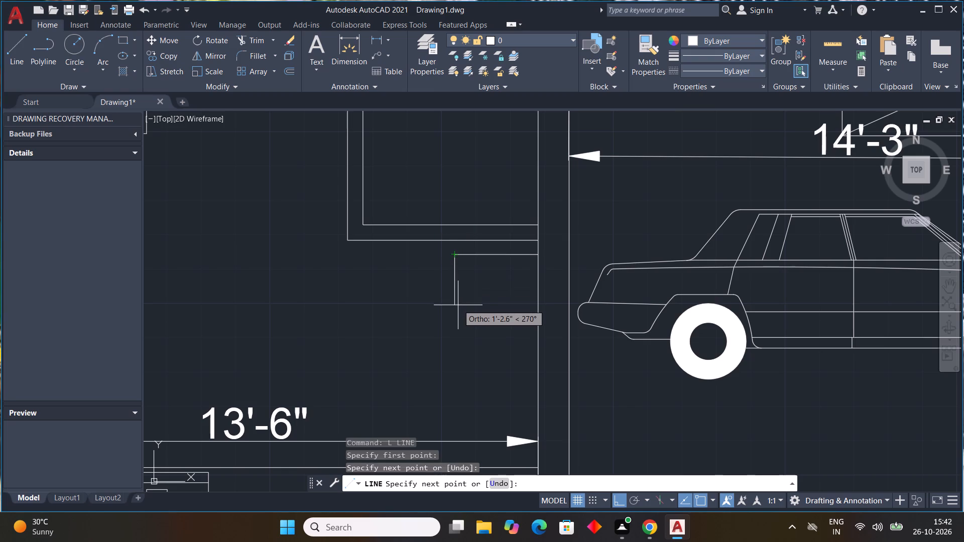
{"action": "left_click", "coordinate": [458, 320]}
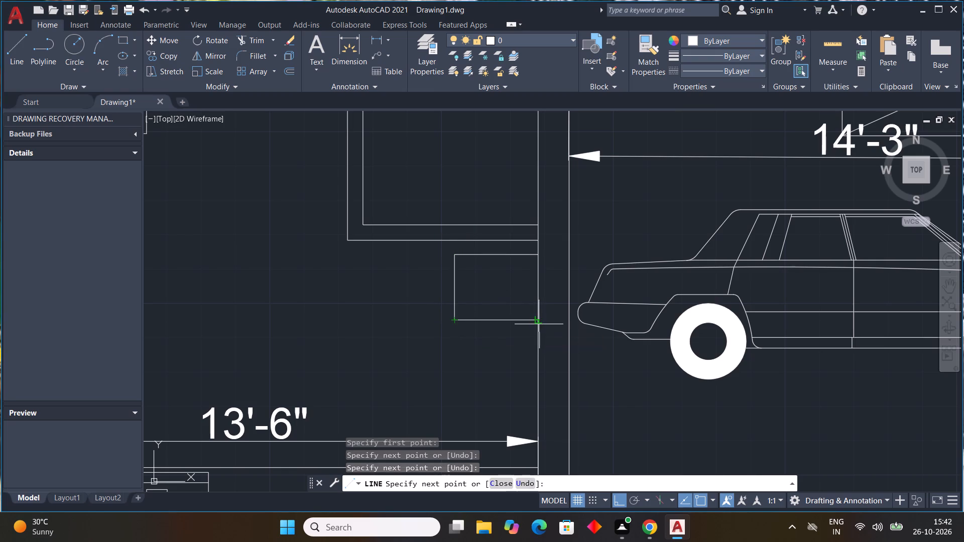
{"action": "left_click", "coordinate": [540, 324]}
{"action": "key", "text": "Escape"}
Draw a line across the appliance outline, parallel to and just inside its front edge.
{"action": "key", "text": "l"}
{"action": "key", "text": "space"}
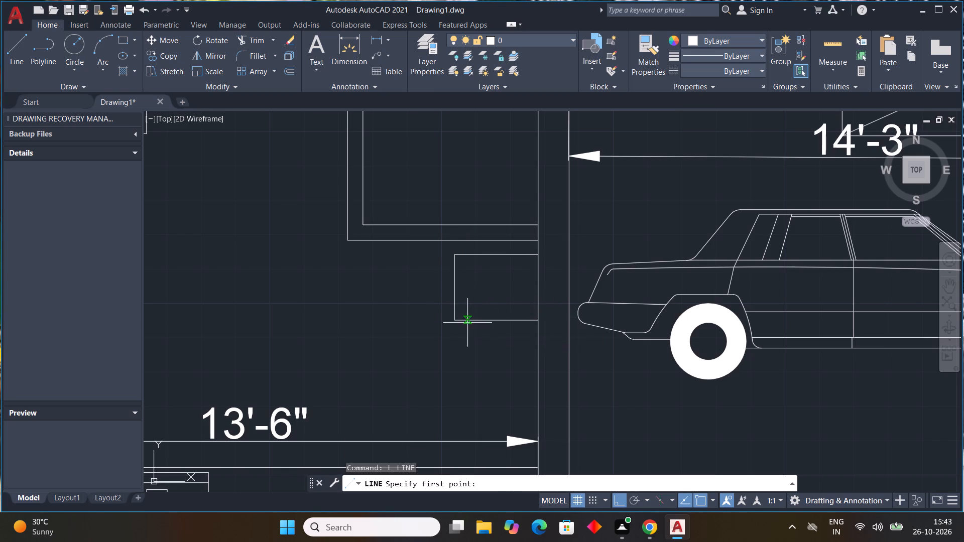
{"action": "left_click_drag", "start_coordinate": [464, 321], "coordinate": [464, 315]}
{"action": "left_click", "coordinate": [465, 256]}
{"action": "key", "text": "Escape"}
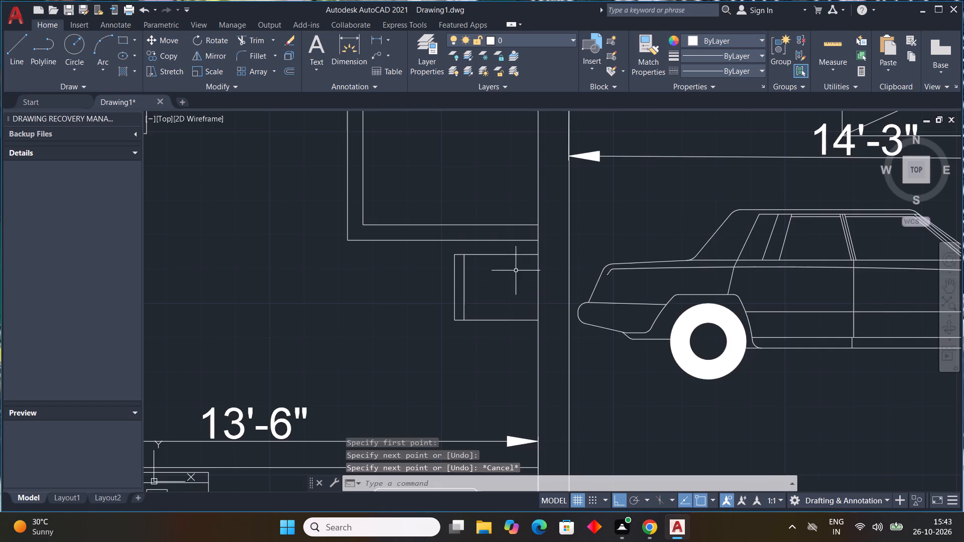
Start a multiline text label in the bedroom, from the bed toward the bathroom wall, with the first line GUEST BED ROOM.
{"action": "scroll", "coordinate": [518, 273], "scroll_direction": "down", "scroll_amount": 2}
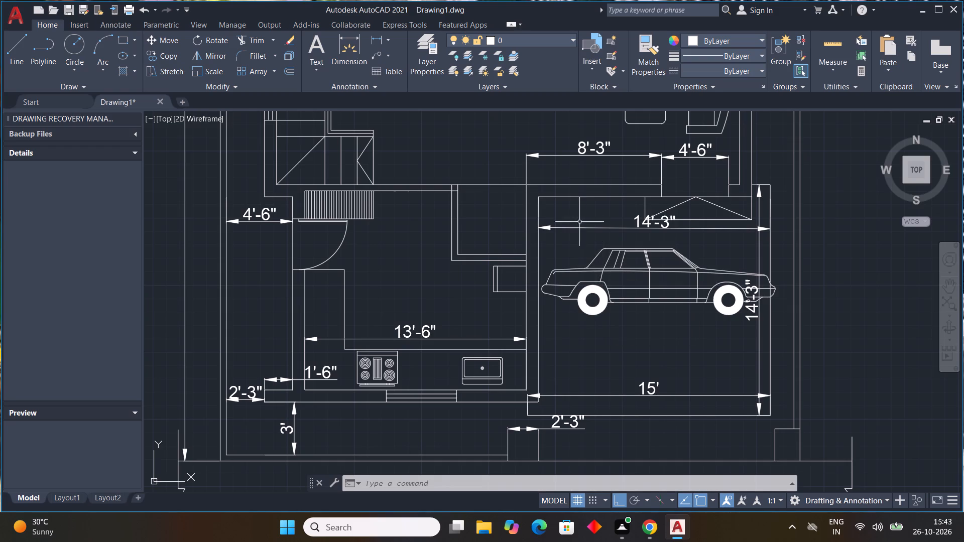
{"action": "scroll", "coordinate": [577, 215], "scroll_direction": "down", "scroll_amount": 4}
{"action": "middle_click_drag", "start_coordinate": [563, 189], "coordinate": [542, 271]}
{"action": "scroll", "coordinate": [540, 264], "scroll_direction": "up", "scroll_amount": 1}
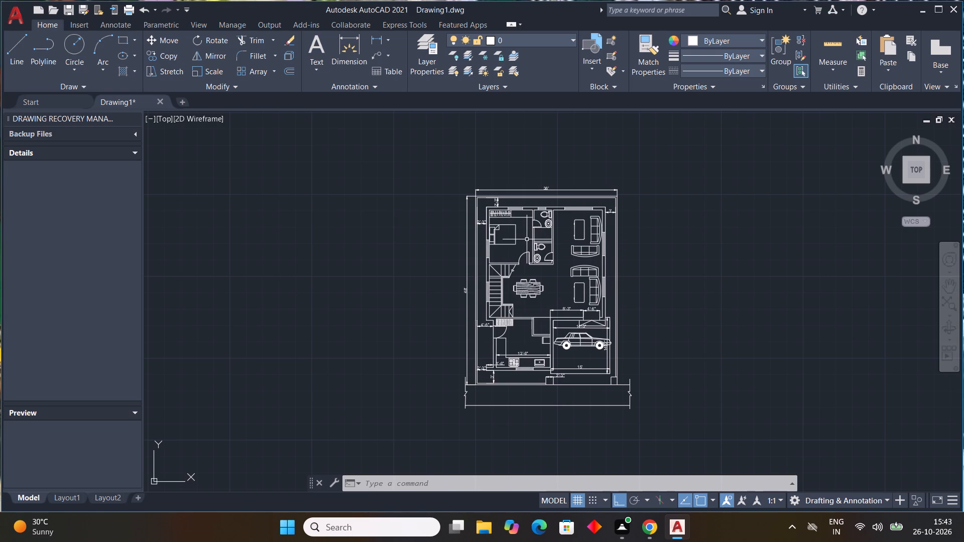
{"action": "left_click", "coordinate": [308, 43]}
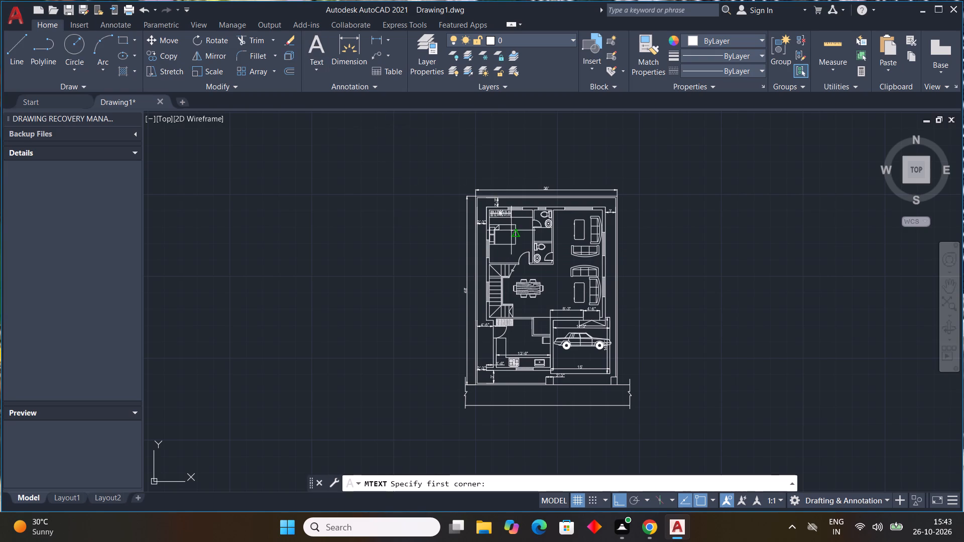
{"action": "scroll", "coordinate": [533, 240], "scroll_direction": "up", "scroll_amount": 3}
{"action": "middle_click_drag", "start_coordinate": [511, 244], "coordinate": [468, 202]}
{"action": "middle_click", "coordinate": [468, 203]}
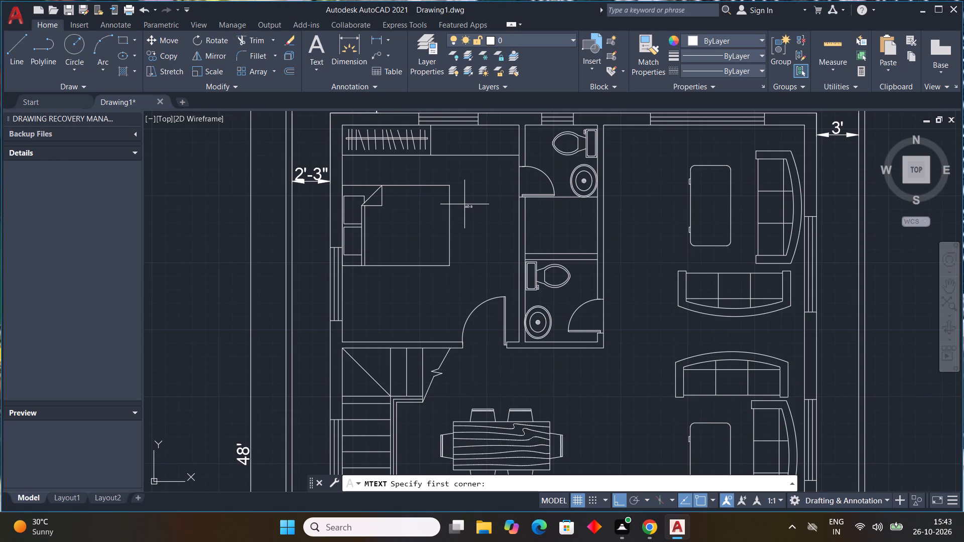
{"action": "middle_click_drag", "start_coordinate": [404, 212], "coordinate": [402, 187]}
{"action": "left_click", "coordinate": [387, 190]}
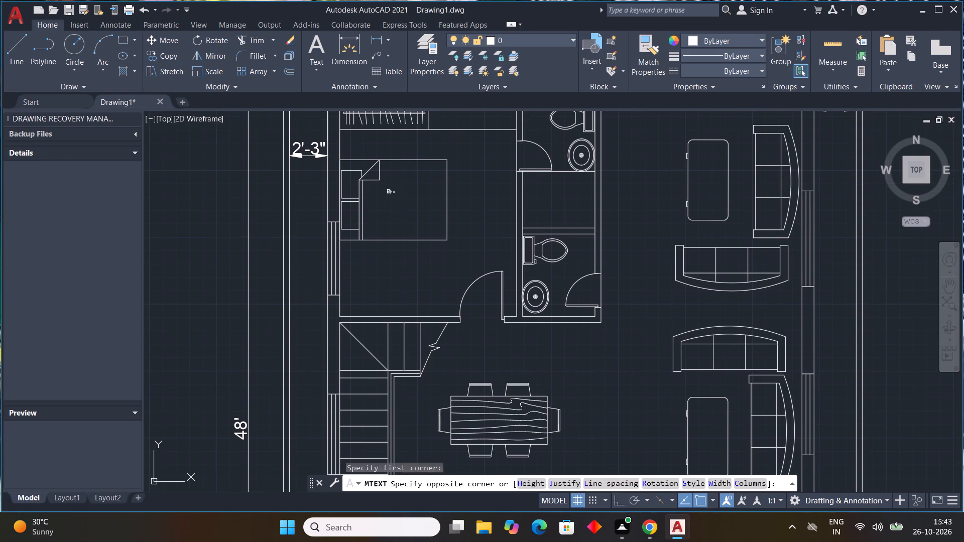
{"action": "left_click", "coordinate": [507, 236]}
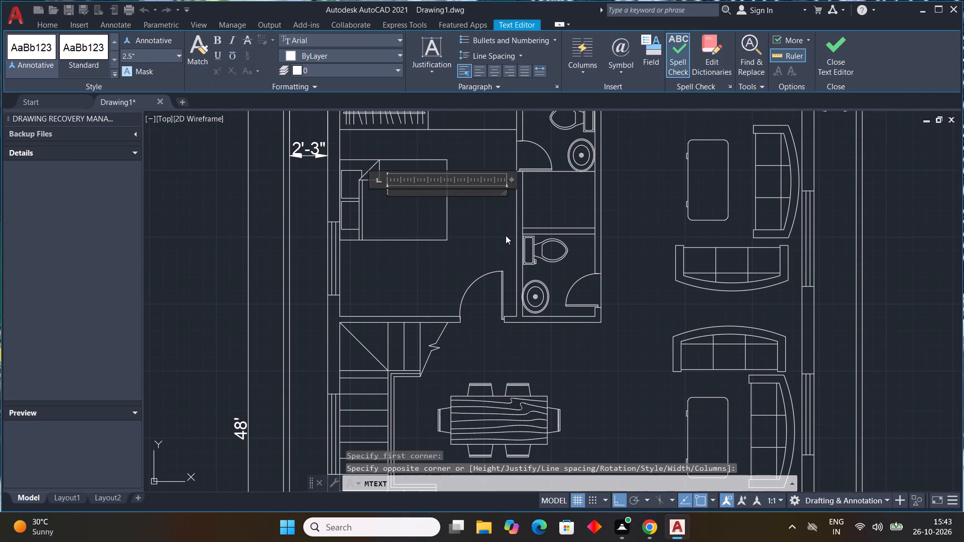
{"action": "type", "text": "GUR"}
{"action": "key", "text": "BackSpace"}
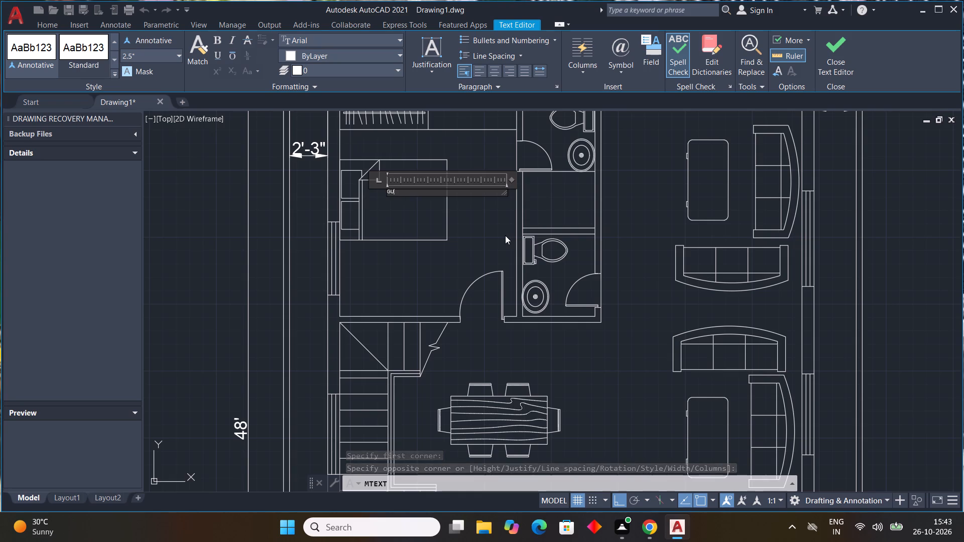
{"action": "type", "text": "ESTB"}
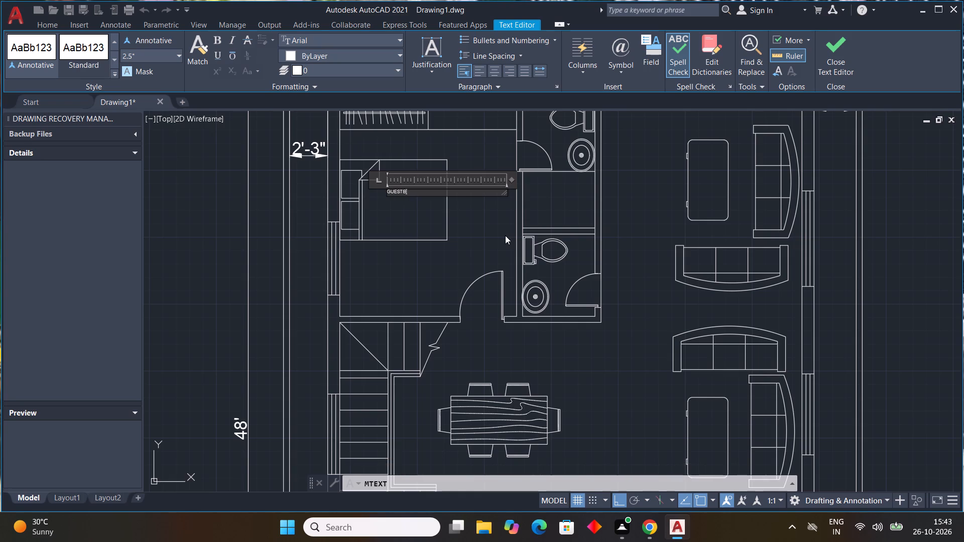
{"action": "key", "text": "BackSpace"}
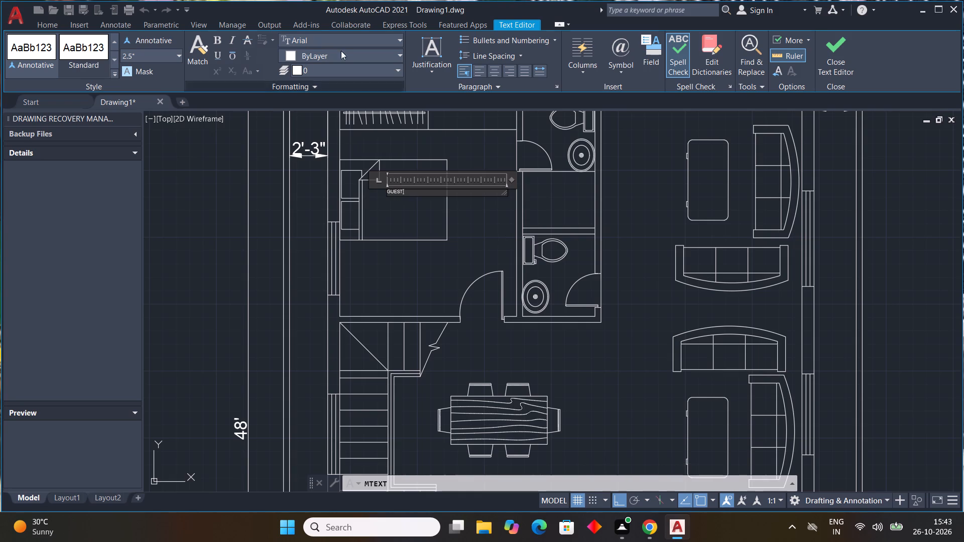
{"action": "scroll", "coordinate": [405, 210], "scroll_direction": "up", "scroll_amount": 3}
{"action": "middle_click_drag", "start_coordinate": [407, 205], "coordinate": [423, 228]}
{"action": "scroll", "coordinate": [406, 205], "scroll_direction": "down", "scroll_amount": 1}
{"action": "middle_click", "coordinate": [424, 227]}
{"action": "scroll", "coordinate": [426, 226], "scroll_direction": "down", "scroll_amount": 3}
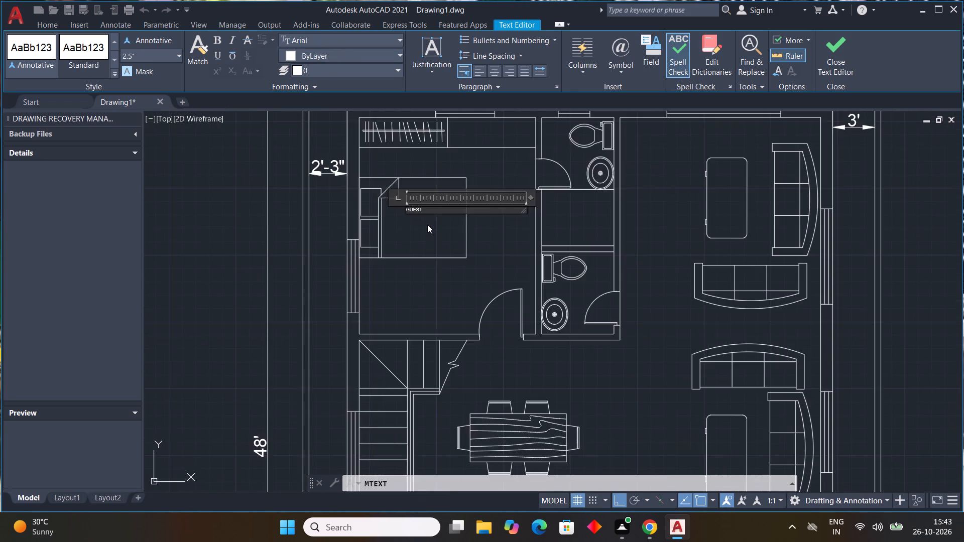
{"action": "scroll", "coordinate": [428, 224], "scroll_direction": "up", "scroll_amount": 2}
{"action": "key", "text": "space"}
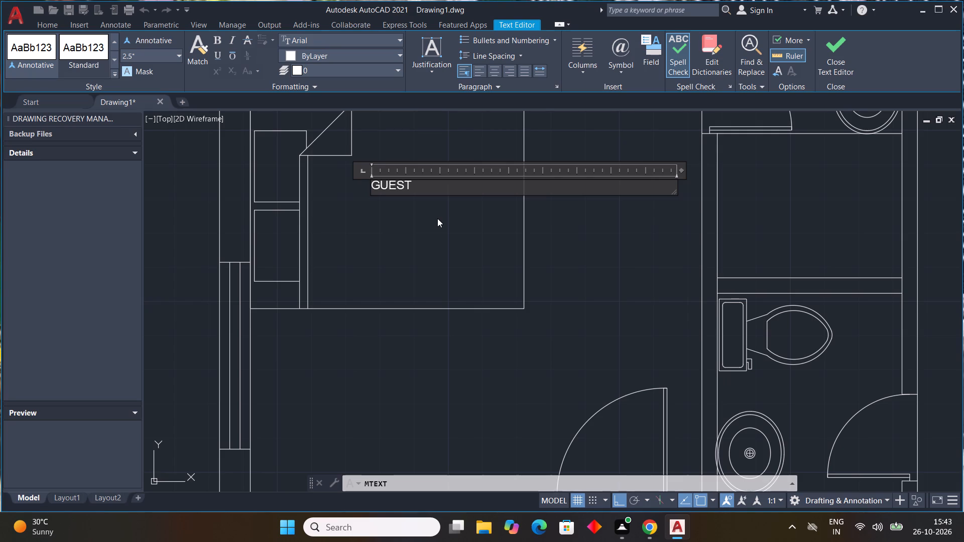
{"action": "type", "text": "BED"}
{"action": "key", "text": "space"}
{"action": "type", "text": "ROOM"}
{"action": "key", "text": "Return"}
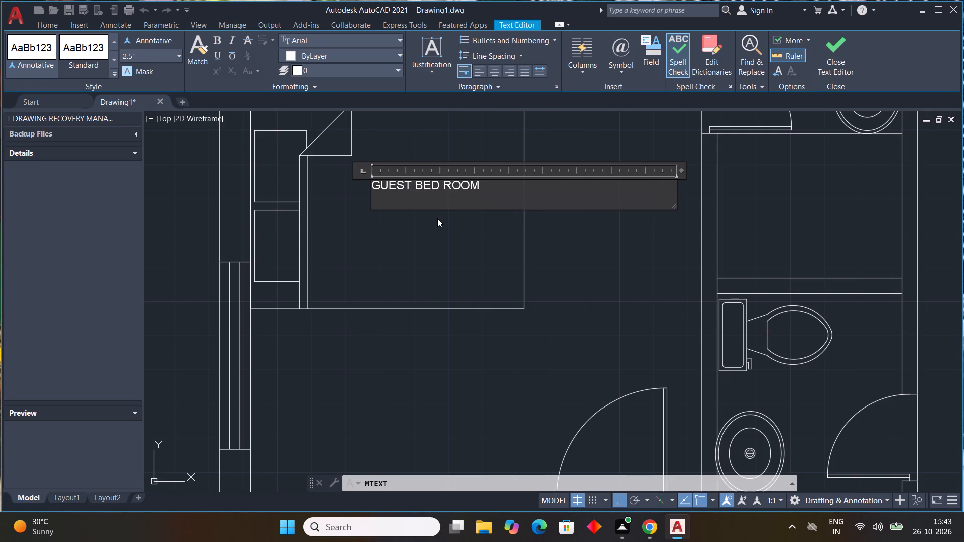
Add the room size 11'0"X13'0" as the label's second line and finish the text.
{"action": "type", "text": "111"}
{"action": "key", "text": "BackSpace"}
{"action": "type", "text": "'0\""}
{"action": "key", "text": "x"}
{"action": "type", "text": "13'0\""}
{"action": "left_click", "coordinate": [448, 229]}
Set the guest bedroom label's text height to 9".
{"action": "left_click", "coordinate": [409, 202]}
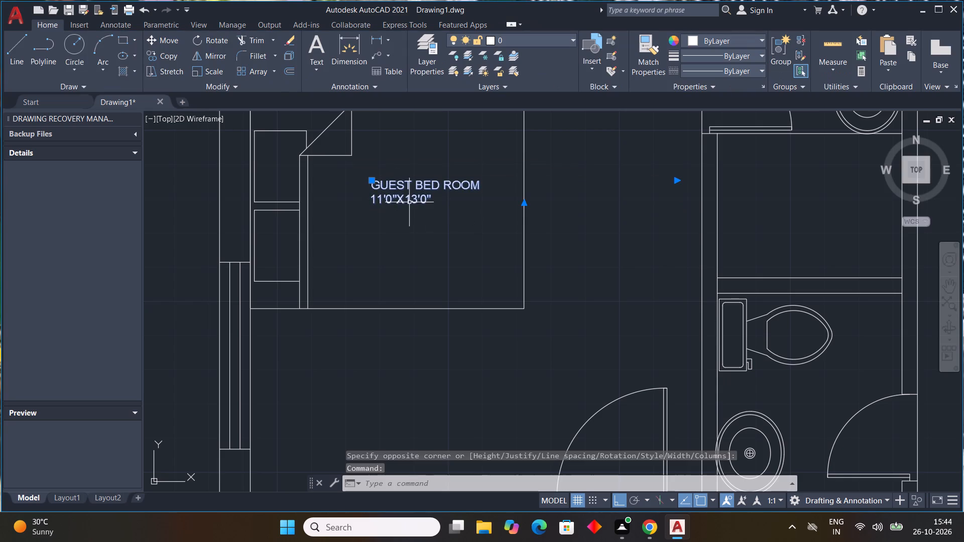
{"action": "right_click", "coordinate": [443, 177]}
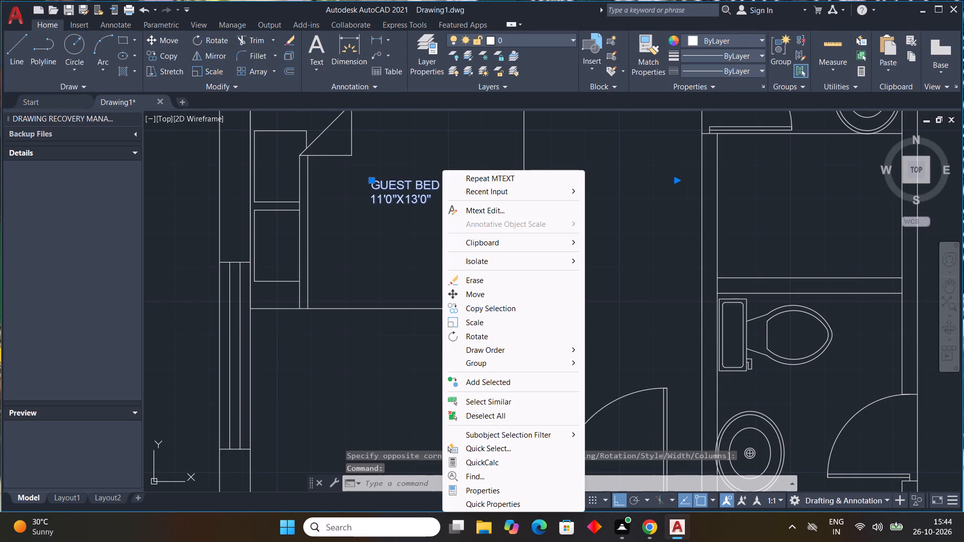
{"action": "left_click", "coordinate": [485, 487]}
{"action": "scroll", "coordinate": [101, 169], "scroll_direction": "down", "scroll_amount": 3}
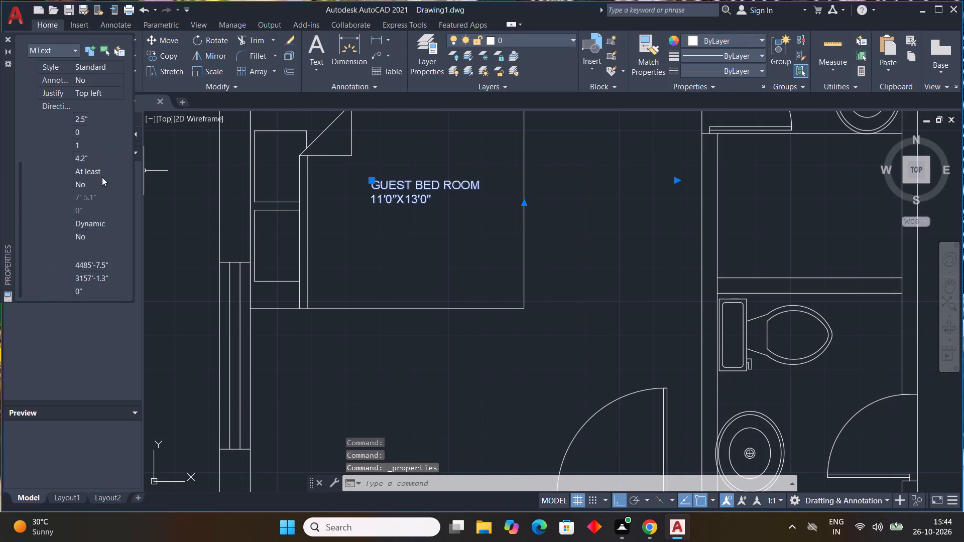
{"action": "left_click", "coordinate": [101, 121]}
{"action": "left_click_drag", "start_coordinate": [102, 121], "coordinate": [29, 90]}
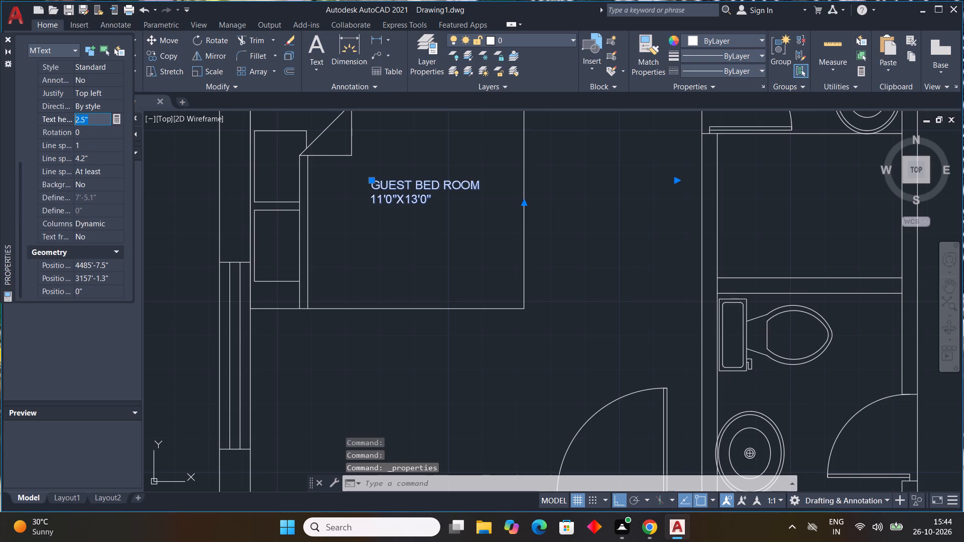
{"action": "key", "text": "9"}
{"action": "key", "text": "shift+quotedbl"}
{"action": "key", "text": "Return"}
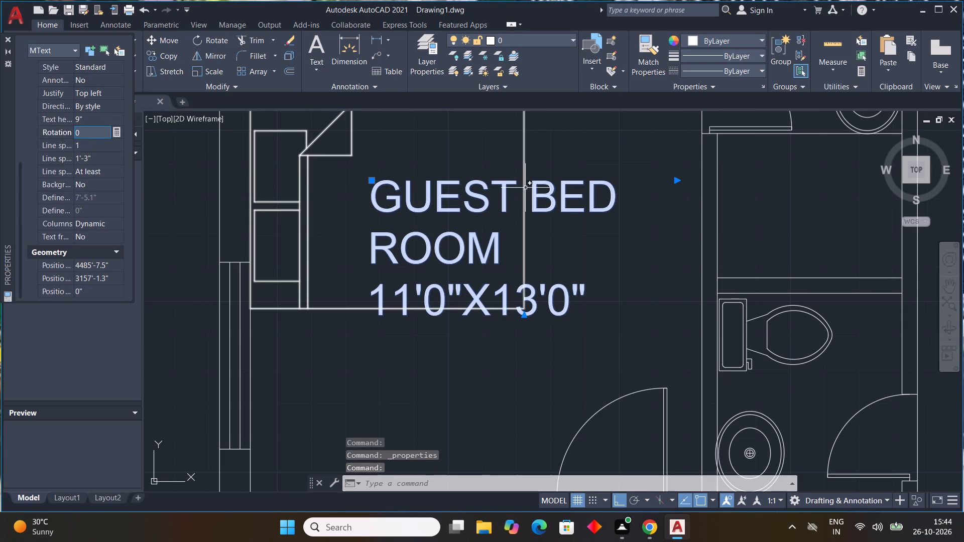
{"action": "key", "text": "Escape"}
{"action": "key", "text": "Escape"}
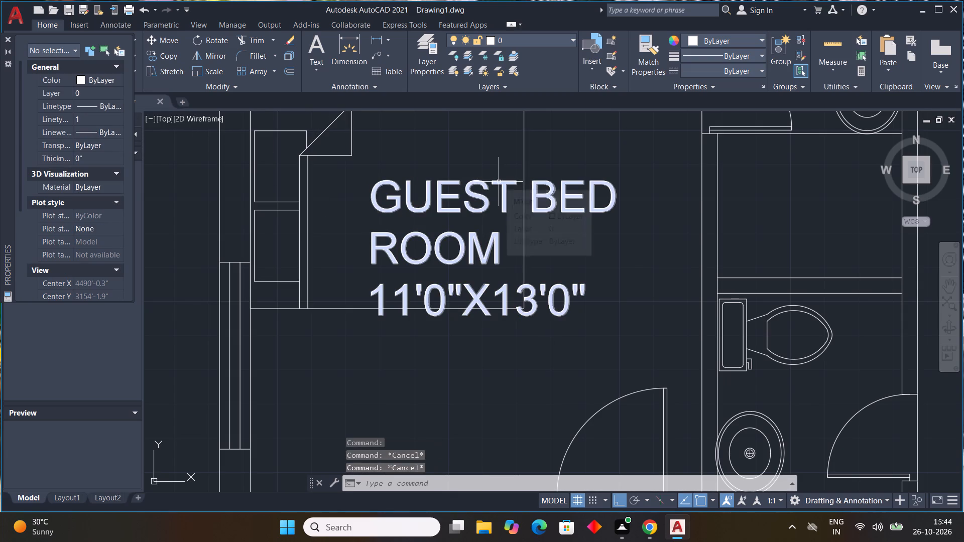
Widen the guest bedroom label's text frame so GUEST BED ROOM fits on one line, and finish the text edit.
{"action": "double_click", "coordinate": [499, 182]}
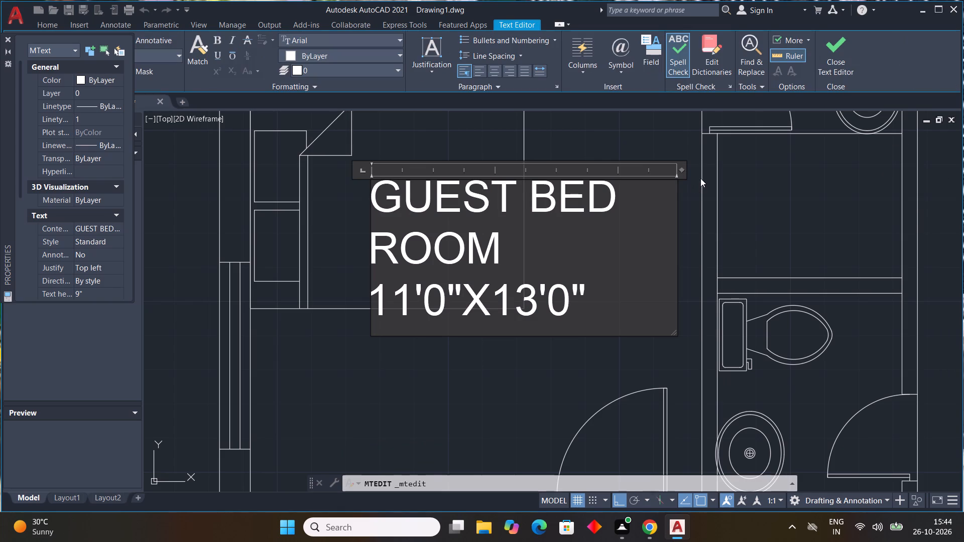
{"action": "left_click_drag", "start_coordinate": [680, 168], "coordinate": [783, 154]}
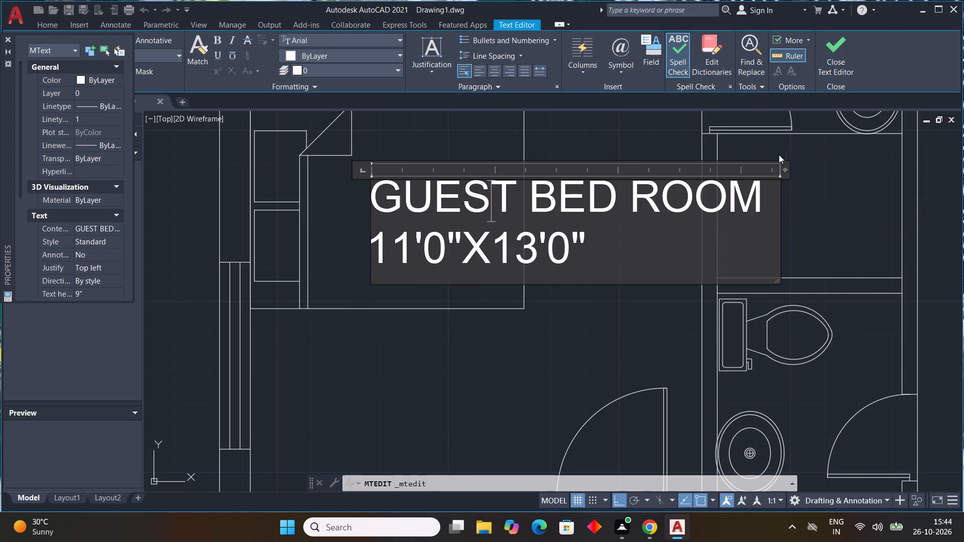
{"action": "key", "text": "Escape"}
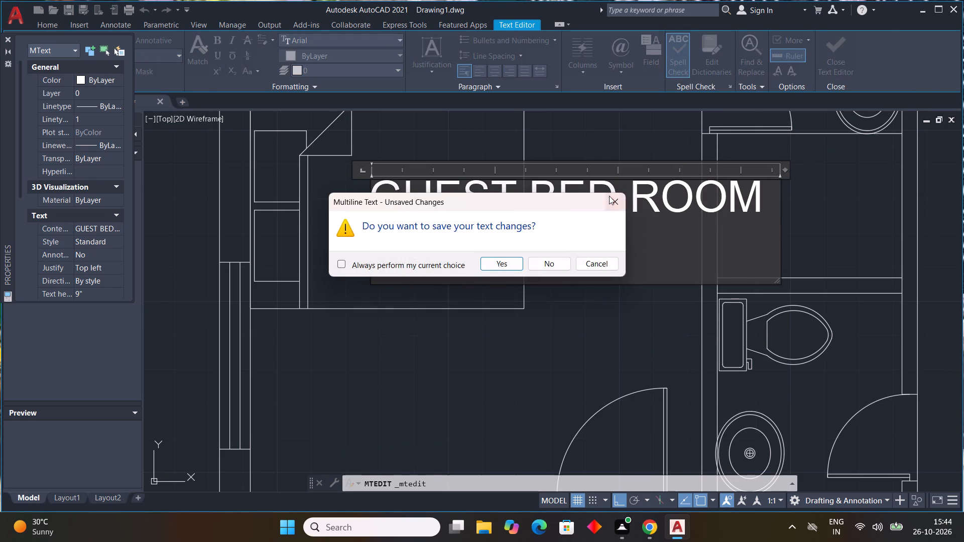
{"action": "left_click", "coordinate": [609, 196]}
{"action": "left_click", "coordinate": [495, 331]}
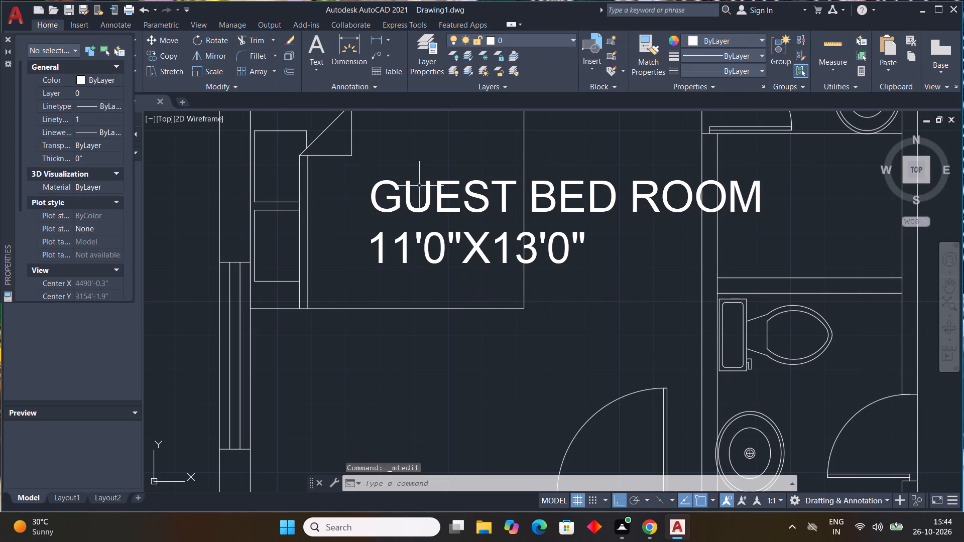
Move the guest bedroom label down and toward the window wall with Ortho off, placing it across the bed's lower edge.
{"action": "left_click", "coordinate": [419, 186]}
{"action": "left_click", "coordinate": [427, 197]}
{"action": "left_click", "coordinate": [431, 203]}
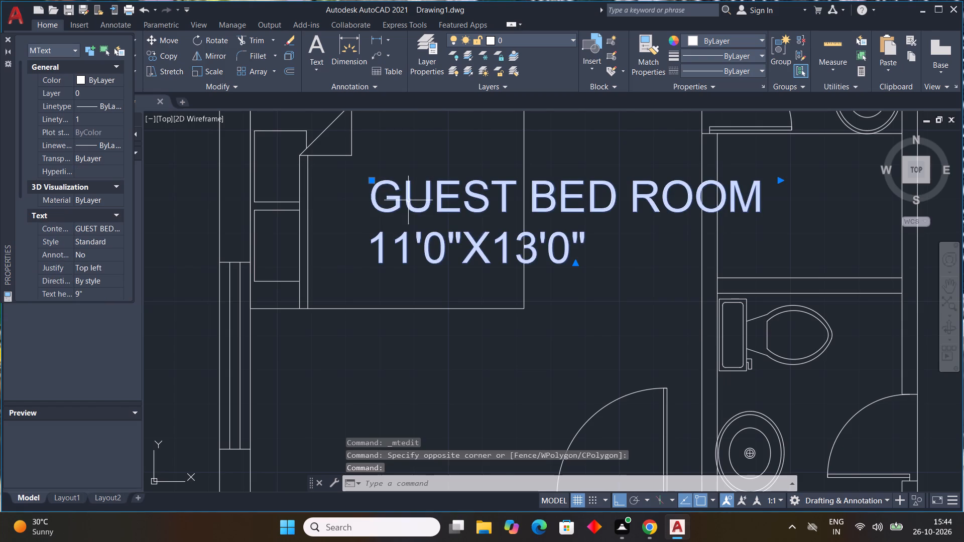
{"action": "left_click", "coordinate": [371, 180]}
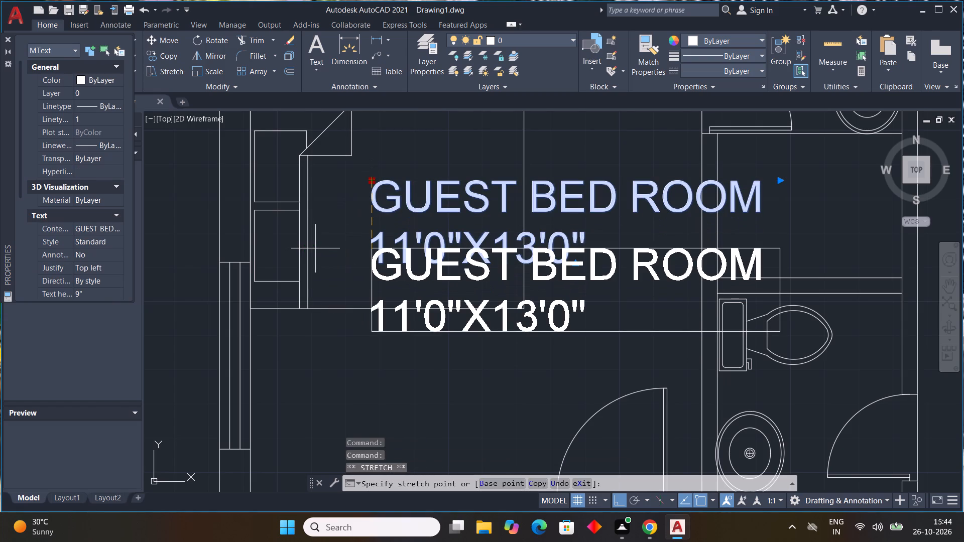
{"action": "key", "text": "F8"}
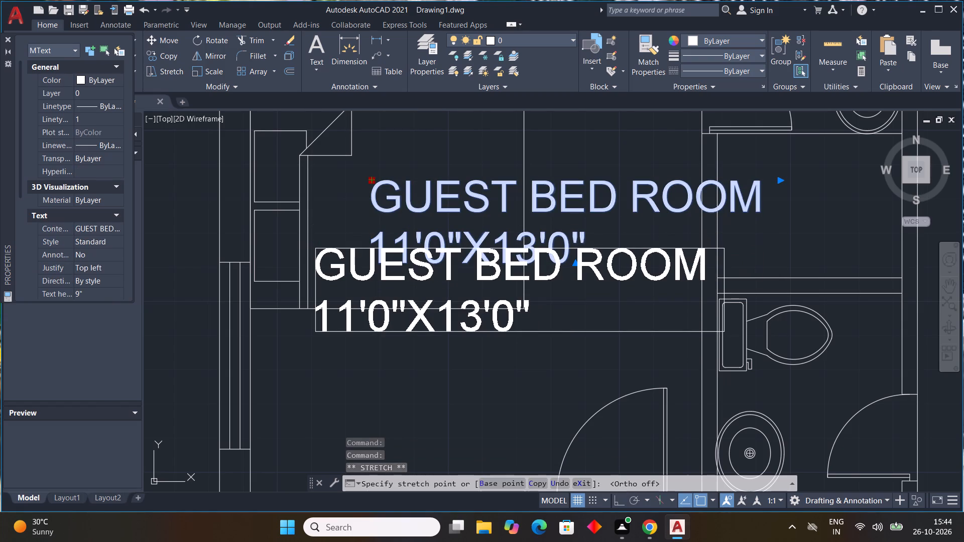
{"action": "scroll", "coordinate": [519, 165], "scroll_direction": "down", "scroll_amount": 3}
{"action": "scroll", "coordinate": [483, 218], "scroll_direction": "up", "scroll_amount": 1}
{"action": "middle_click_drag", "start_coordinate": [481, 216], "coordinate": [473, 198]}
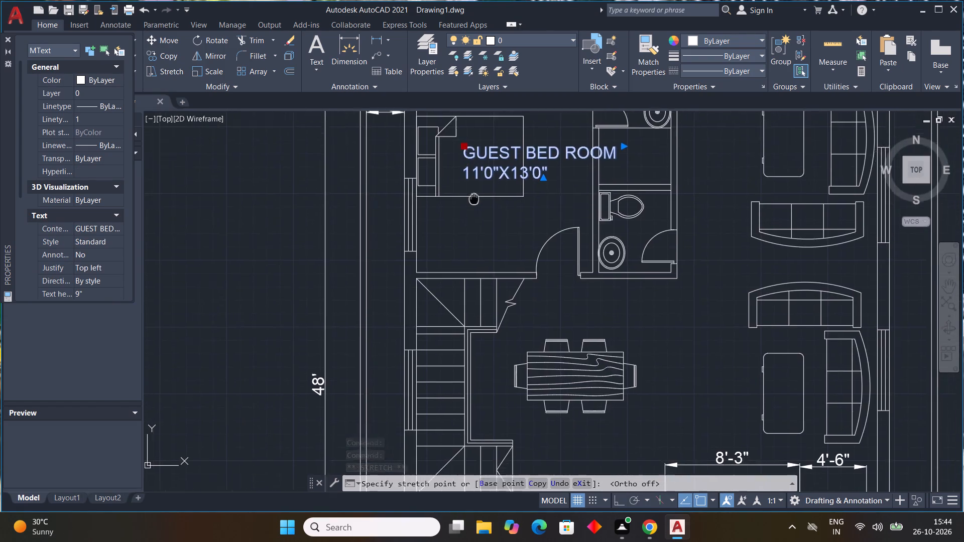
{"action": "middle_click_drag", "start_coordinate": [473, 198], "coordinate": [455, 190]}
{"action": "scroll", "coordinate": [459, 190], "scroll_direction": "up", "scroll_amount": 1}
{"action": "left_click", "coordinate": [379, 169]}
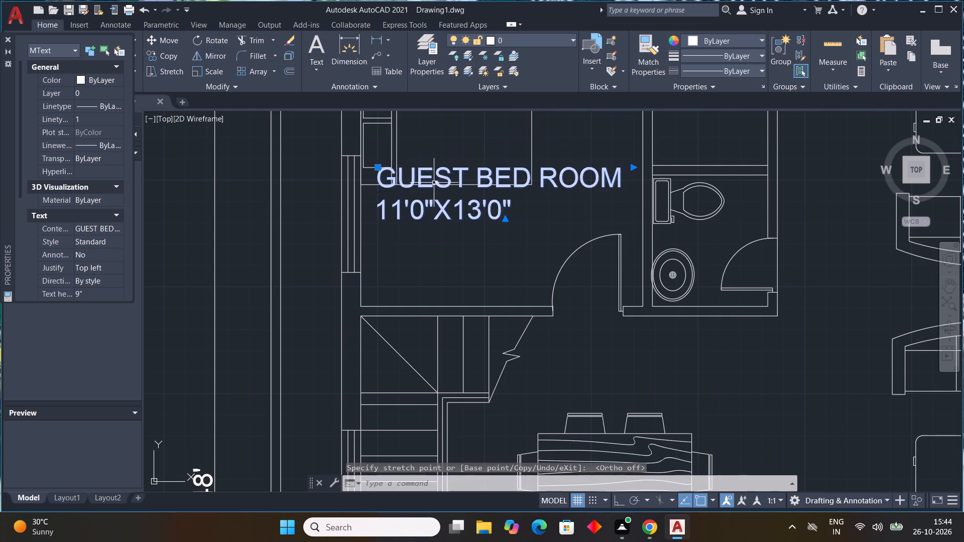
Set the guest bedroom label's text height to 7".
{"action": "scroll", "coordinate": [438, 183], "scroll_direction": "down", "scroll_amount": 3}
{"action": "middle_click_drag", "start_coordinate": [479, 200], "coordinate": [471, 230]}
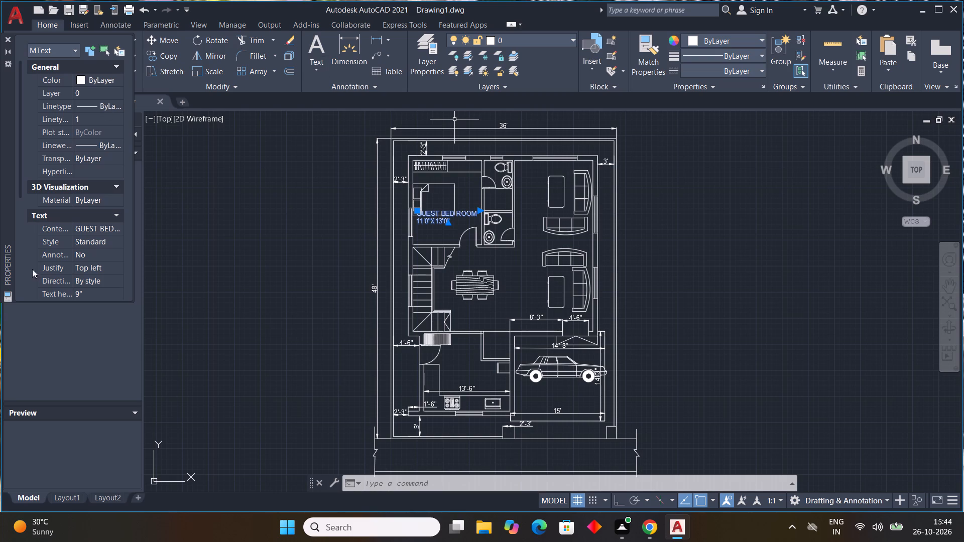
{"action": "left_click", "coordinate": [101, 294]}
{"action": "left_click_drag", "start_coordinate": [93, 281], "coordinate": [0, 256]}
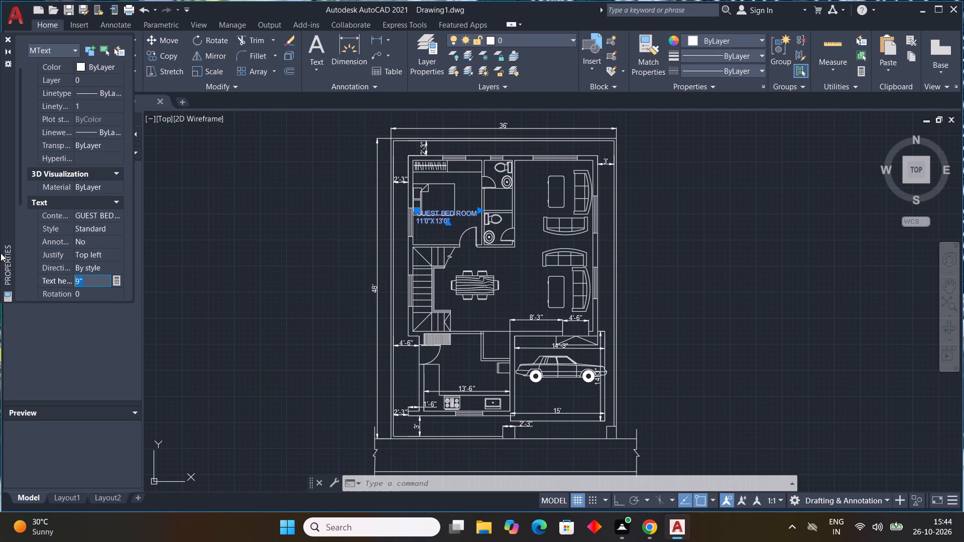
{"action": "key", "text": "7"}
{"action": "key", "text": "shift+quotedbl"}
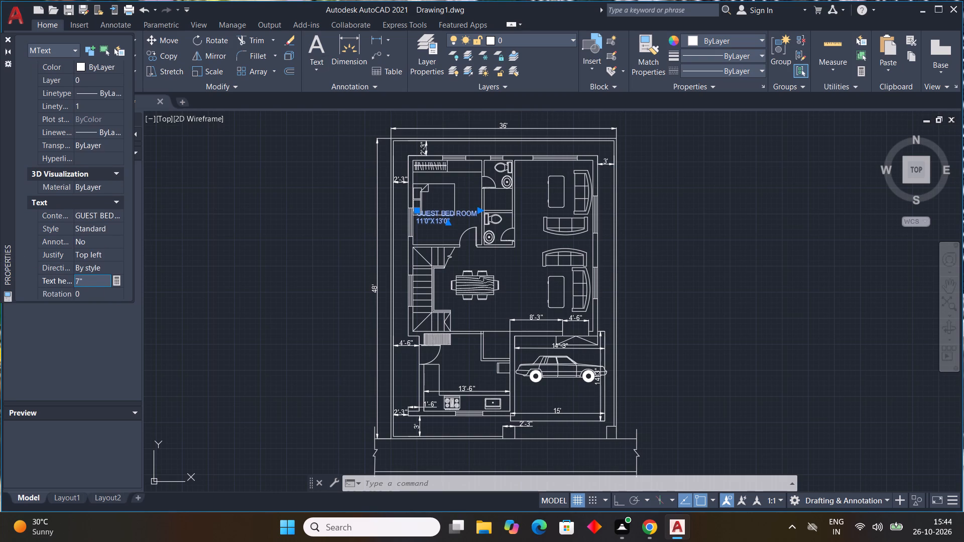
{"action": "key", "text": "Return"}
{"action": "key", "text": "Escape"}
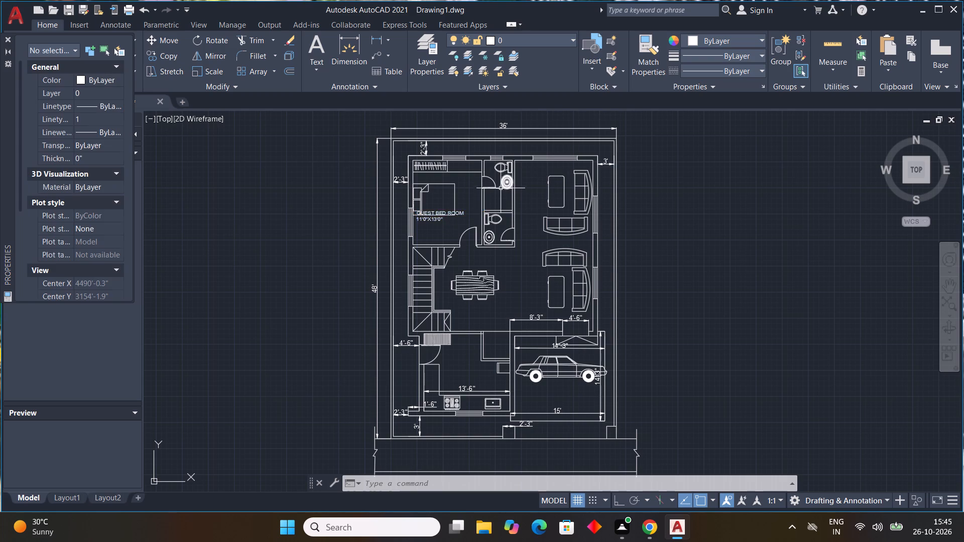
Add a multiline text label in the upper bathroom reading TOILET, with the size 4'6"X8'0" on the second line.
{"action": "scroll", "coordinate": [500, 191], "scroll_direction": "up", "scroll_amount": 3}
{"action": "middle_click_drag", "start_coordinate": [500, 191], "coordinate": [536, 163]}
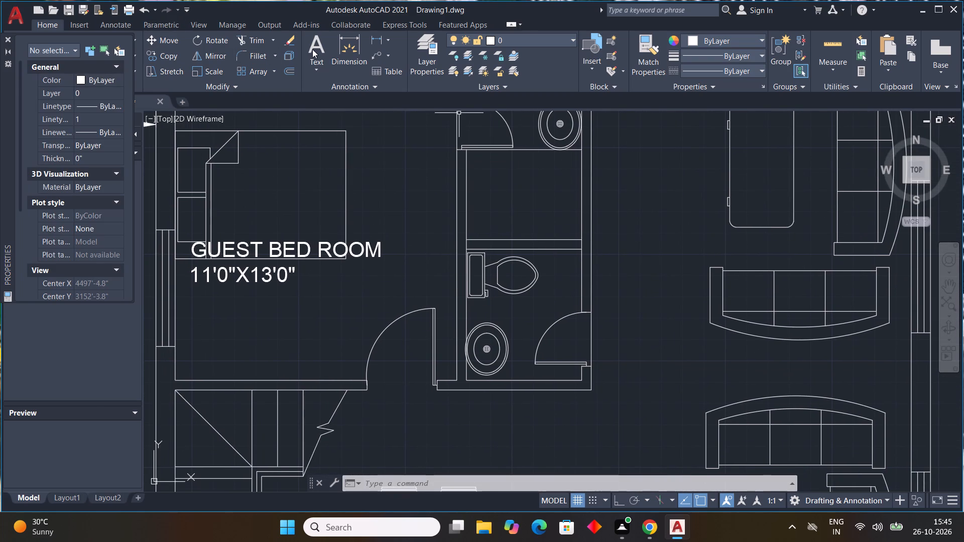
{"action": "left_click", "coordinate": [312, 49]}
{"action": "scroll", "coordinate": [443, 163], "scroll_direction": "down", "scroll_amount": 1}
{"action": "middle_click_drag", "start_coordinate": [451, 190], "coordinate": [441, 296]}
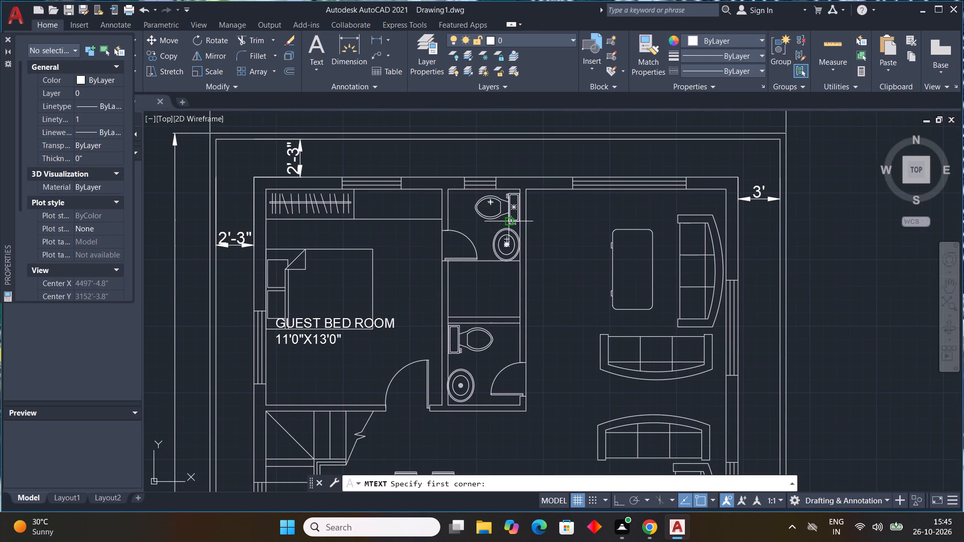
{"action": "scroll", "coordinate": [518, 185], "scroll_direction": "up", "scroll_amount": 2}
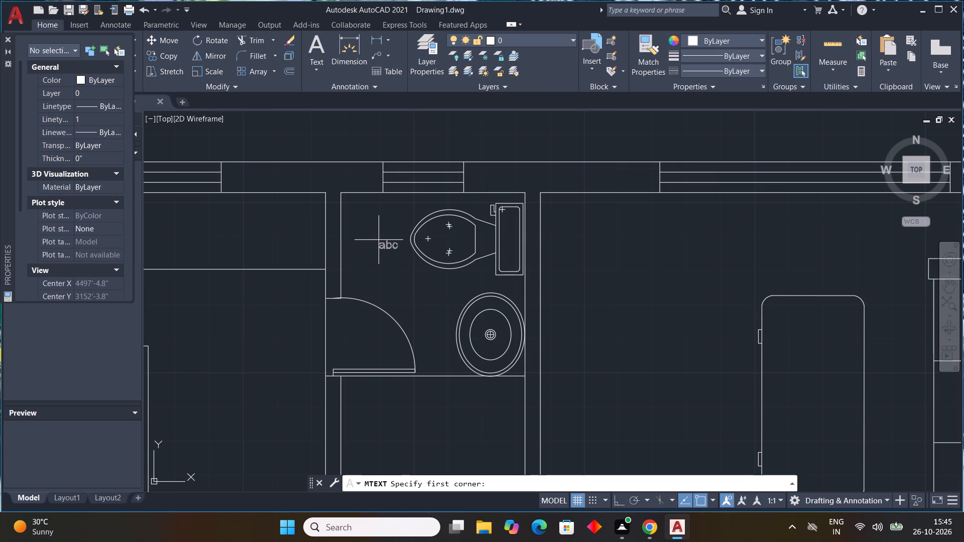
{"action": "left_click", "coordinate": [357, 239]}
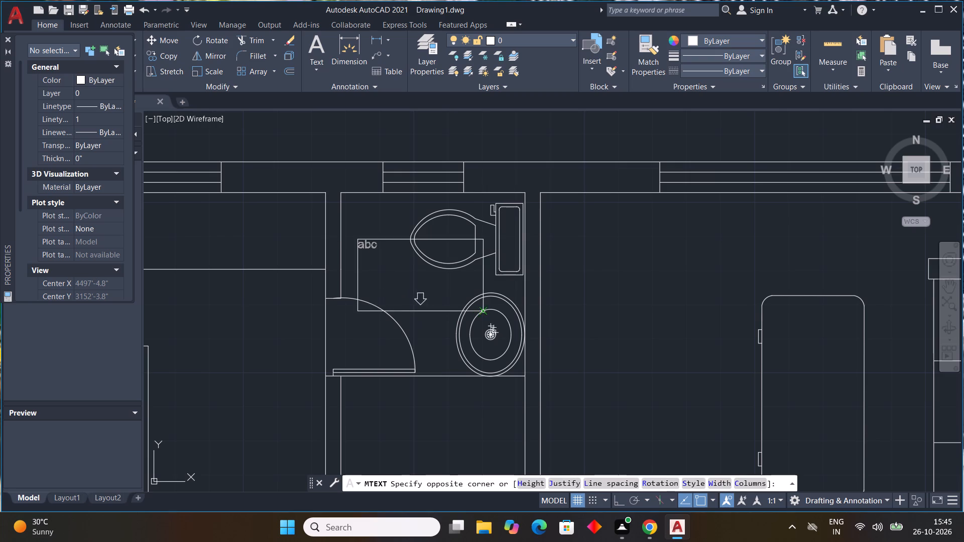
{"action": "left_click", "coordinate": [494, 315]}
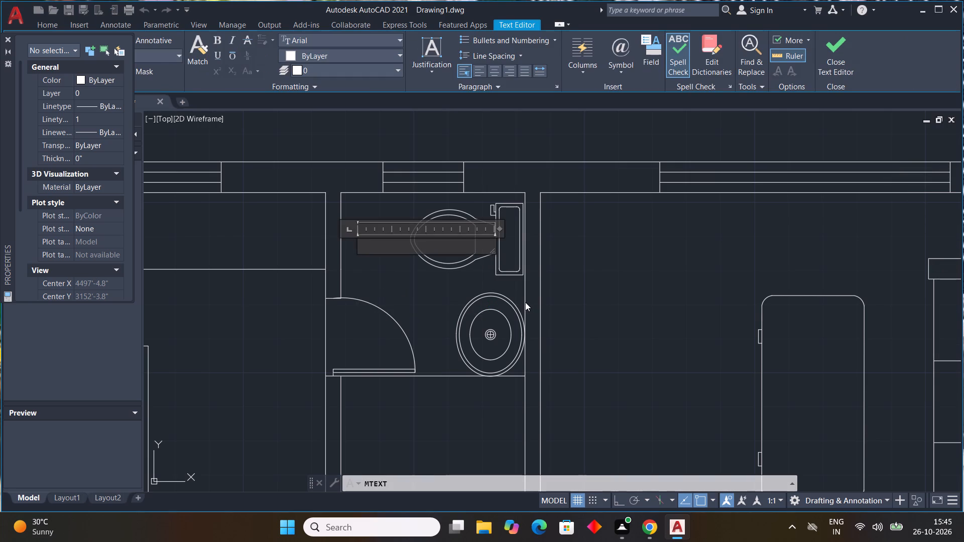
{"action": "type", "text": "TOILET"}
{"action": "key", "text": "Return"}
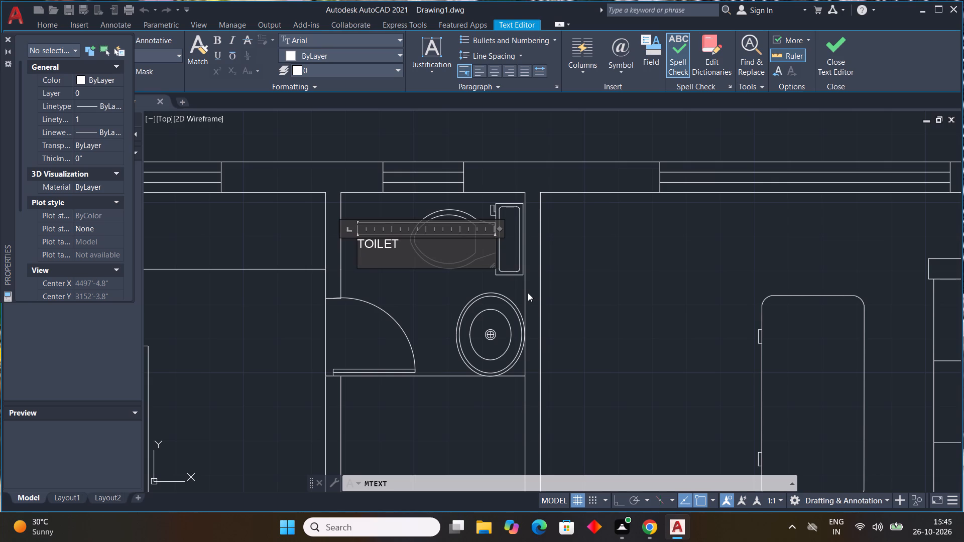
{"action": "type", "text": "4'6\""}
{"action": "key", "text": "x"}
{"action": "type", "text": "8'0\""}
{"action": "left_click", "coordinate": [427, 315]}
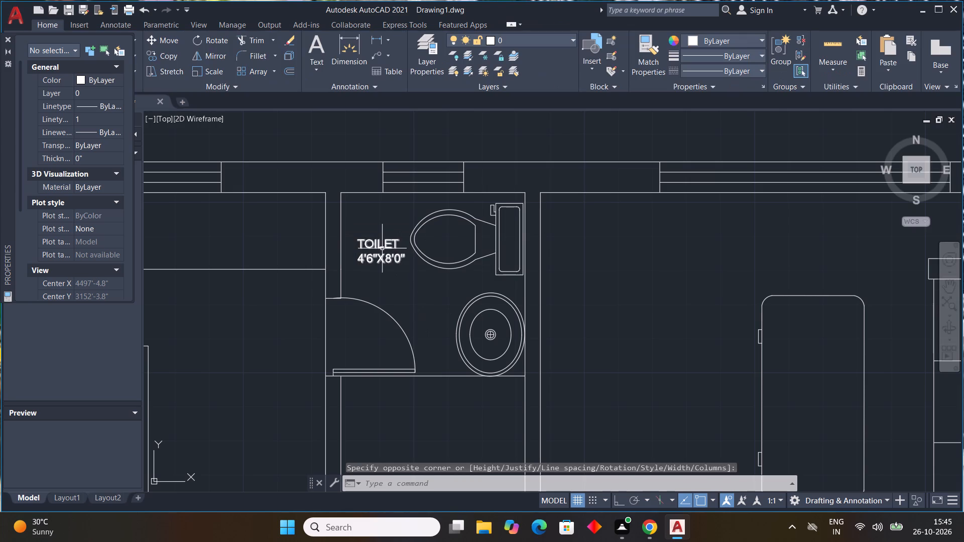
Set the upper bathroom label's text height to 7".
{"action": "left_click", "coordinate": [382, 246]}
{"action": "scroll", "coordinate": [102, 217], "scroll_direction": "down", "scroll_amount": 2}
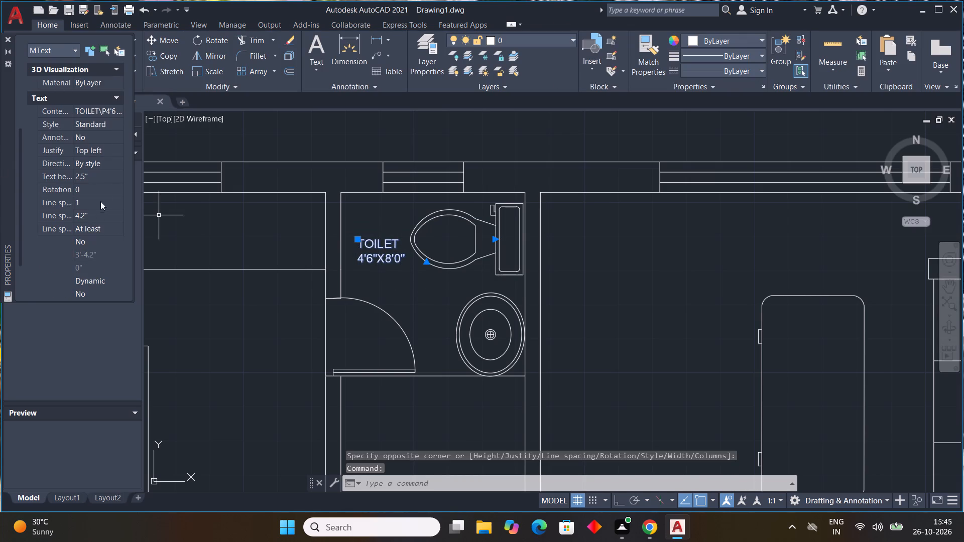
{"action": "left_click", "coordinate": [103, 180]}
{"action": "left_click_drag", "start_coordinate": [103, 180], "coordinate": [16, 169]}
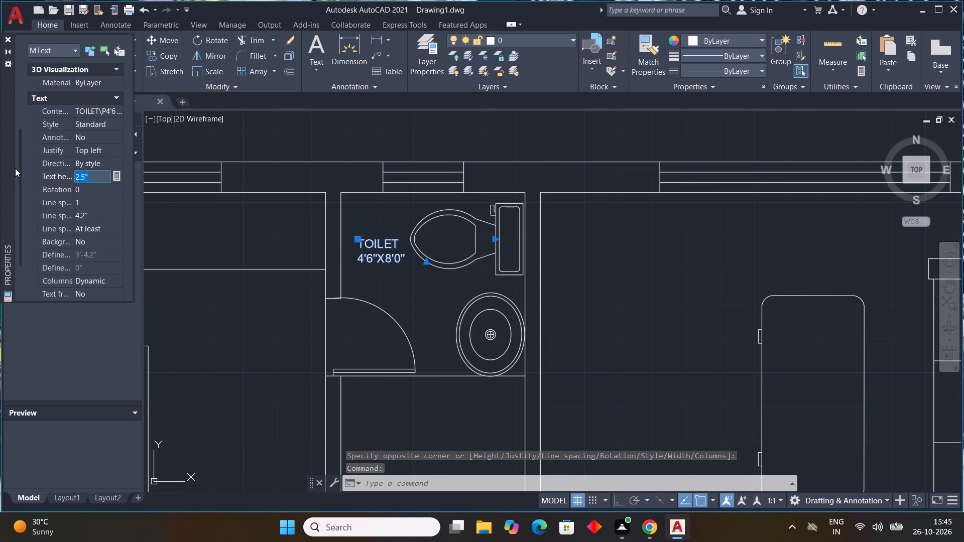
{"action": "type", "text": "7\""}
{"action": "key", "text": "Return"}
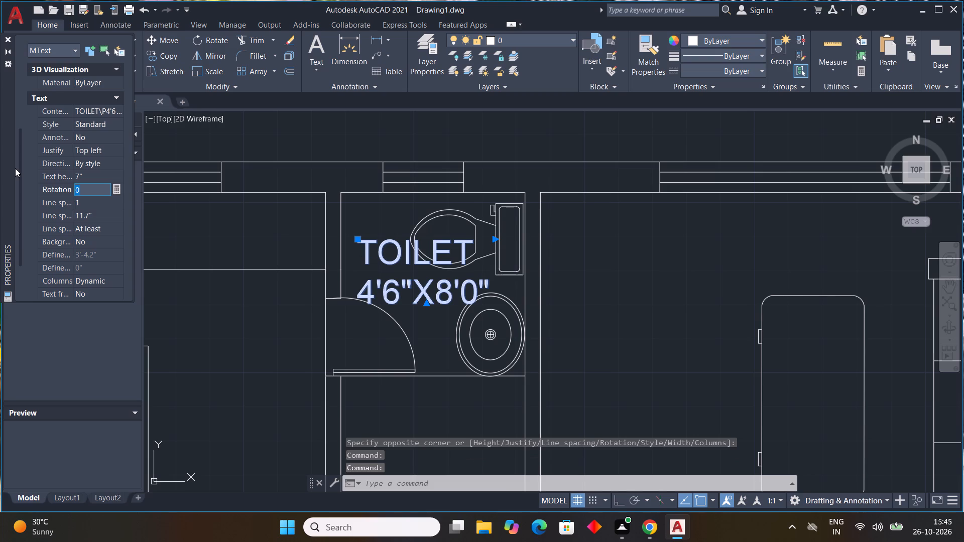
{"action": "key", "text": "Escape"}
{"action": "key", "text": "Escape"}
{"action": "key", "text": "Escape"}
{"action": "key", "text": "Escape"}
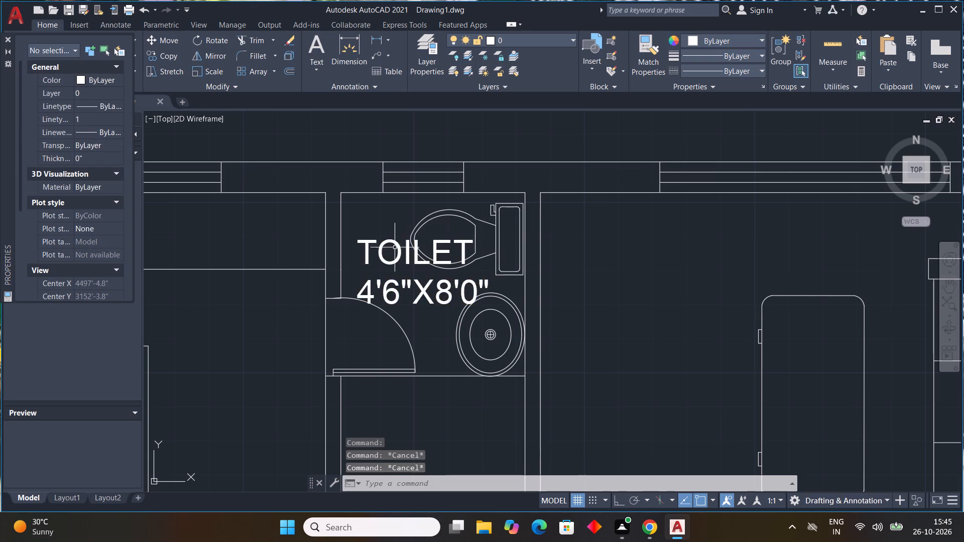
Copy the TOILET label from the upper bathroom into the lower bathroom, over its toilet fixture.
{"action": "left_click", "coordinate": [387, 241]}
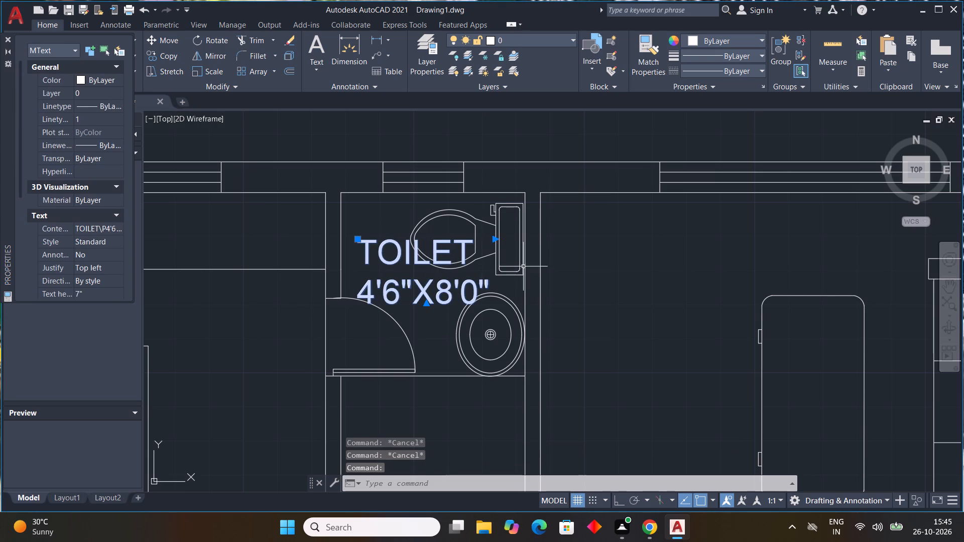
{"action": "key", "text": "c"}
{"action": "key", "text": "o"}
{"action": "key", "text": "space"}
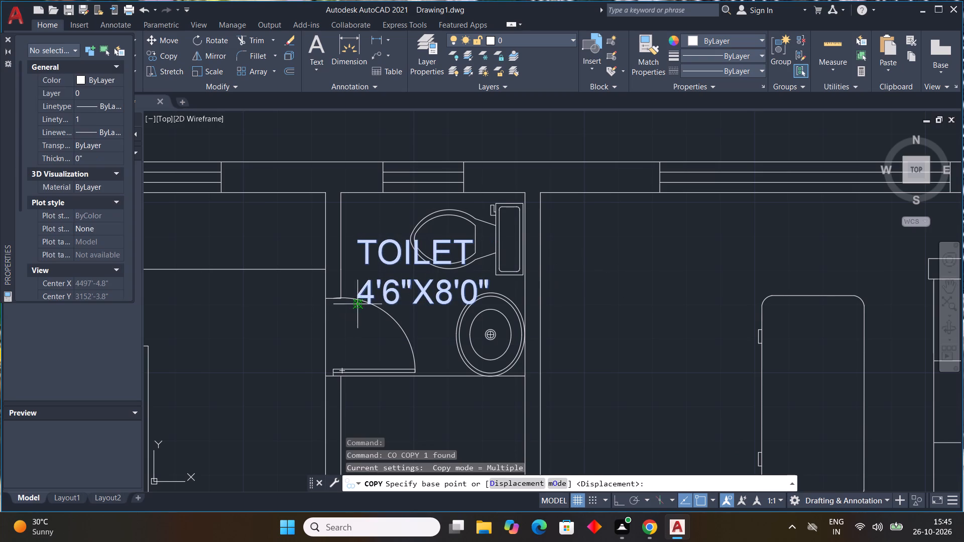
{"action": "left_click_drag", "start_coordinate": [358, 297], "coordinate": [358, 308]}
{"action": "middle_click_drag", "start_coordinate": [377, 351], "coordinate": [376, 207]}
{"action": "scroll", "coordinate": [378, 295], "scroll_direction": "down", "scroll_amount": 2}
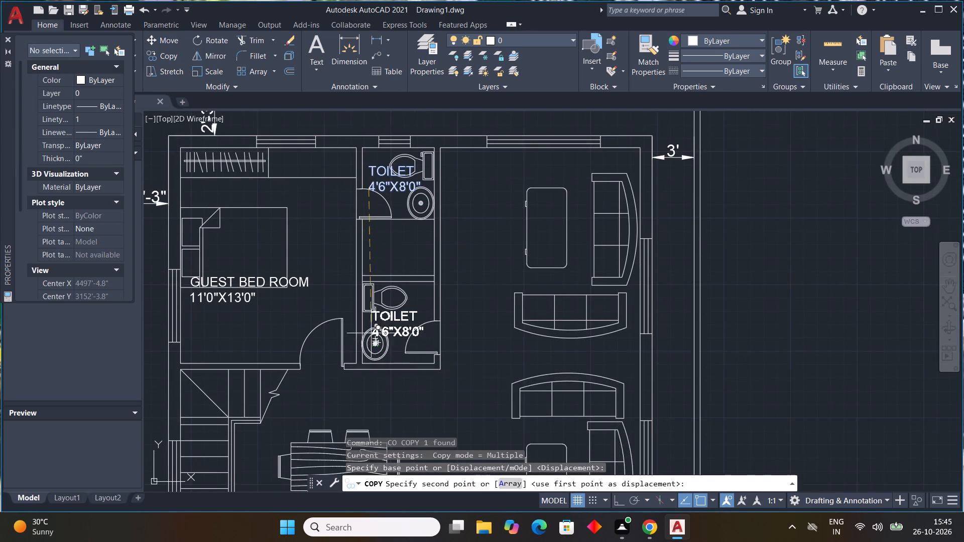
{"action": "scroll", "coordinate": [370, 329], "scroll_direction": "up", "scroll_amount": 3}
{"action": "left_click", "coordinate": [363, 299]}
Copy the TOILET label into the living area beside the upper sofa set and into the dining area beside the table.
{"action": "scroll", "coordinate": [438, 343], "scroll_direction": "down", "scroll_amount": 3}
{"action": "middle_click_drag", "start_coordinate": [522, 359], "coordinate": [504, 332]}
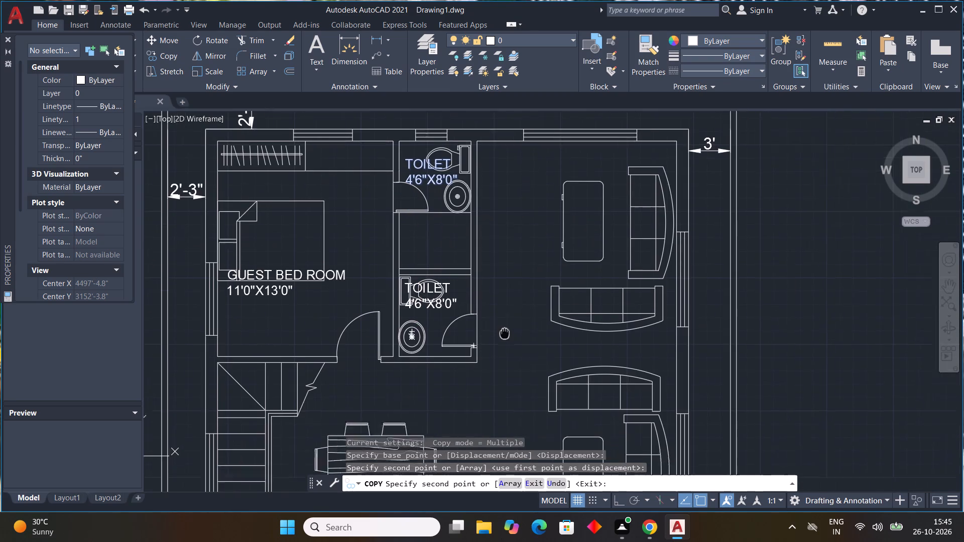
{"action": "middle_click_drag", "start_coordinate": [504, 332], "coordinate": [440, 268]}
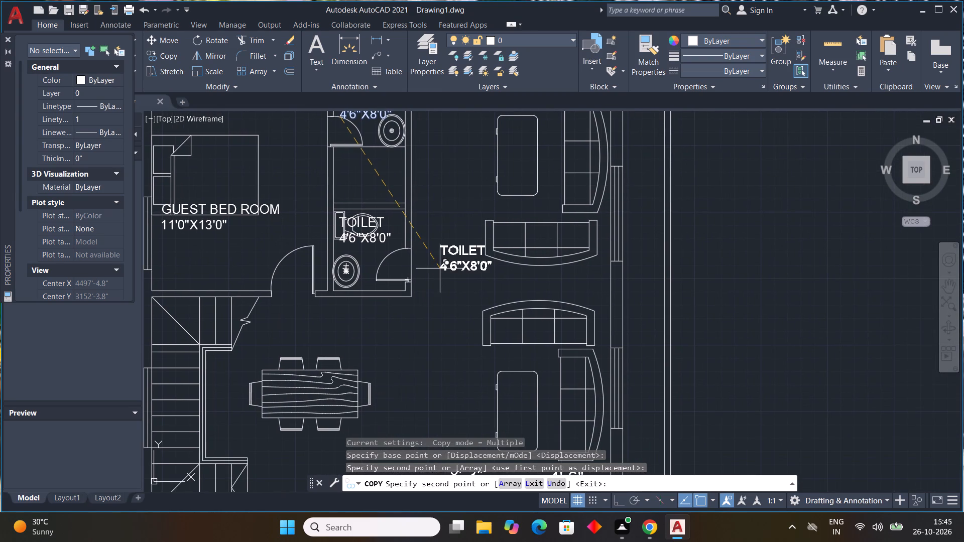
{"action": "left_click", "coordinate": [437, 212]}
{"action": "middle_click_drag", "start_coordinate": [465, 309], "coordinate": [525, 265]}
{"action": "scroll", "coordinate": [511, 296], "scroll_direction": "down", "scroll_amount": 1}
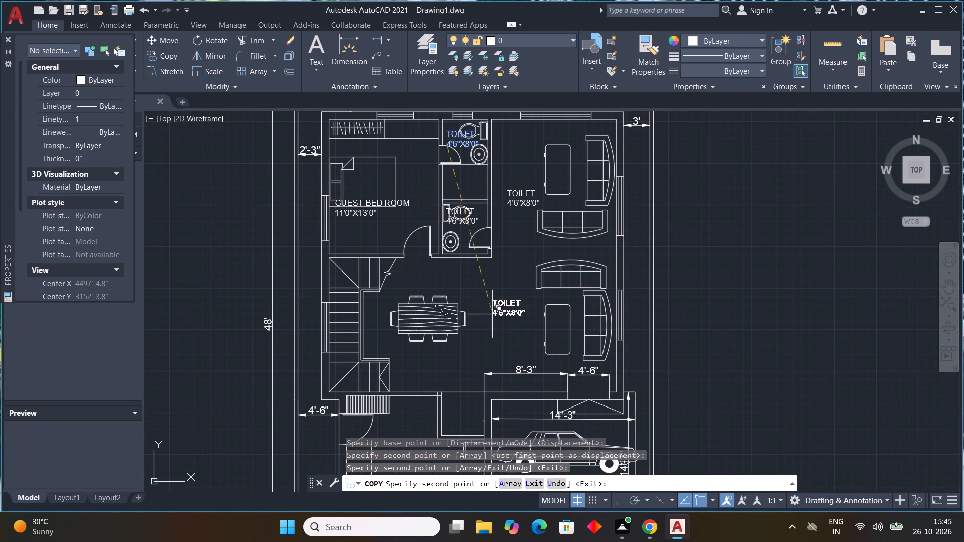
{"action": "scroll", "coordinate": [468, 305], "scroll_direction": "up", "scroll_amount": 2}
{"action": "left_click", "coordinate": [463, 298]}
Place further copies of the TOILET label in the side passage by the kitchen, in the kitchen, and in the small room adjoining it.
{"action": "scroll", "coordinate": [510, 311], "scroll_direction": "down", "scroll_amount": 3}
{"action": "middle_click_drag", "start_coordinate": [520, 308], "coordinate": [526, 291]}
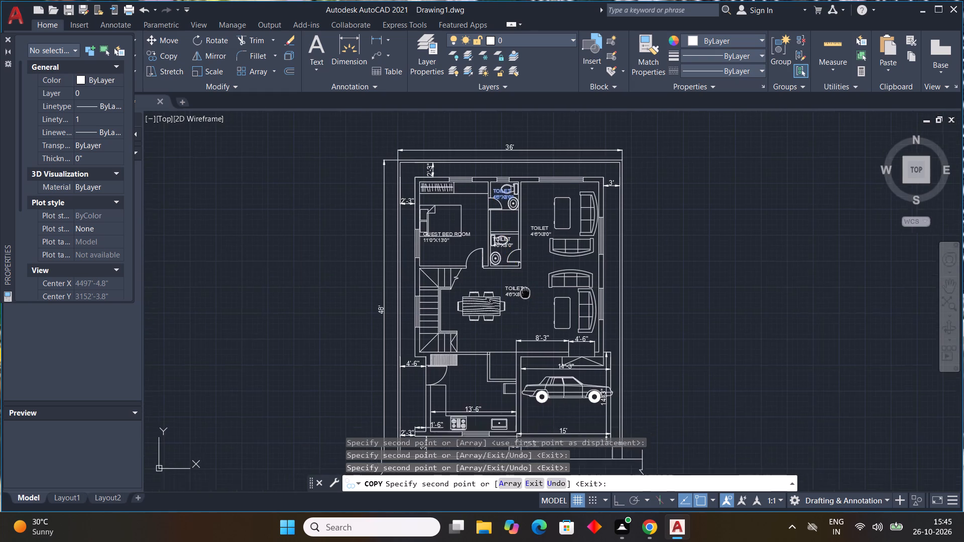
{"action": "middle_click_drag", "start_coordinate": [526, 291], "coordinate": [533, 261]}
{"action": "scroll", "coordinate": [533, 261], "scroll_direction": "up", "scroll_amount": 1}
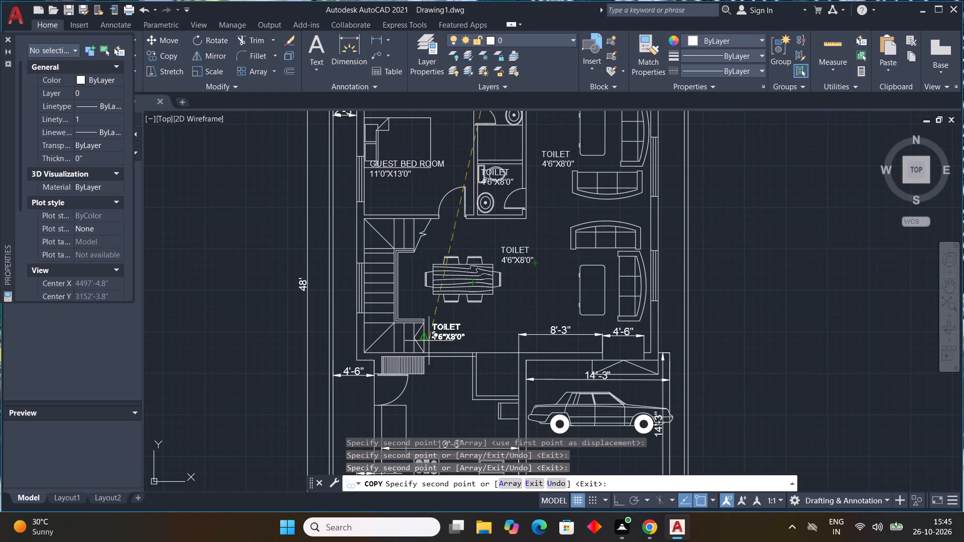
{"action": "middle_click_drag", "start_coordinate": [407, 368], "coordinate": [490, 306]}
{"action": "scroll", "coordinate": [423, 359], "scroll_direction": "up", "scroll_amount": 2}
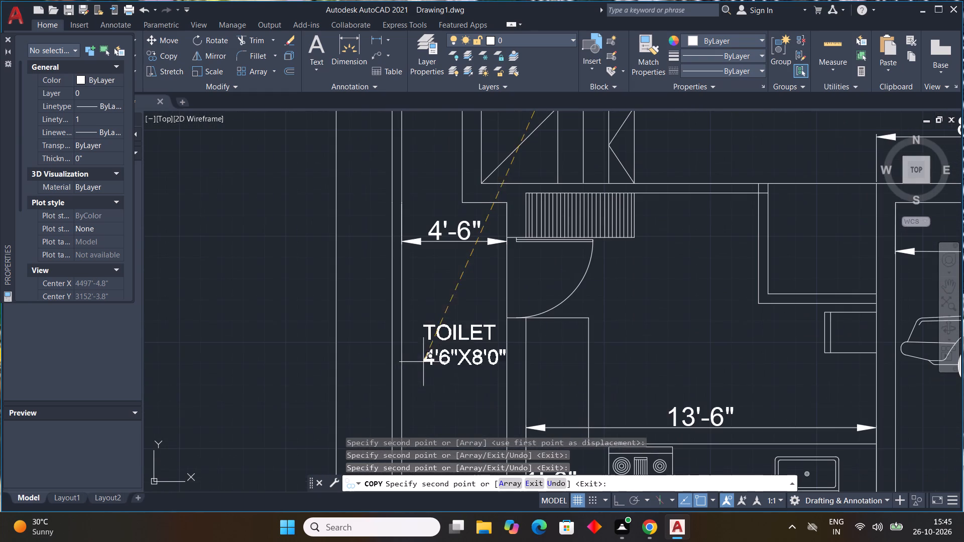
{"action": "left_click", "coordinate": [414, 375]}
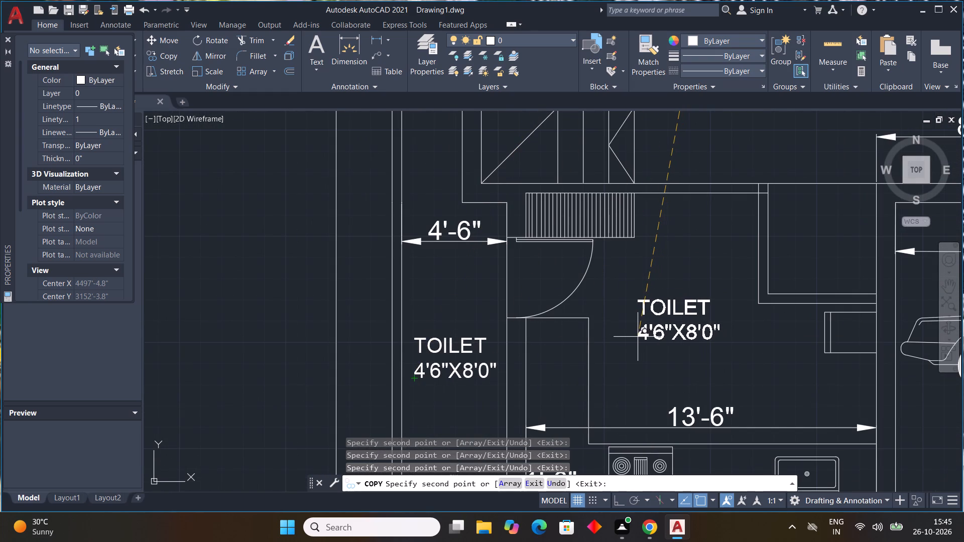
{"action": "left_click", "coordinate": [638, 337]}
{"action": "middle_click_drag", "start_coordinate": [689, 338], "coordinate": [426, 353]}
{"action": "left_click", "coordinate": [516, 265]}
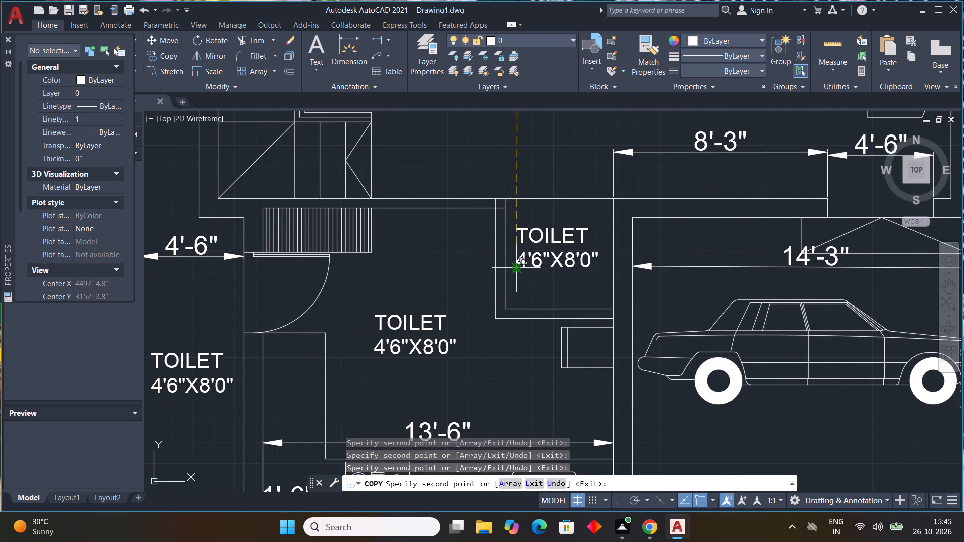
Place a last copy of the TOILET label below the car in the parking area and finish copying.
{"action": "middle_click_drag", "start_coordinate": [608, 319], "coordinate": [435, 270]}
{"action": "scroll", "coordinate": [608, 319], "scroll_direction": "down", "scroll_amount": 1}
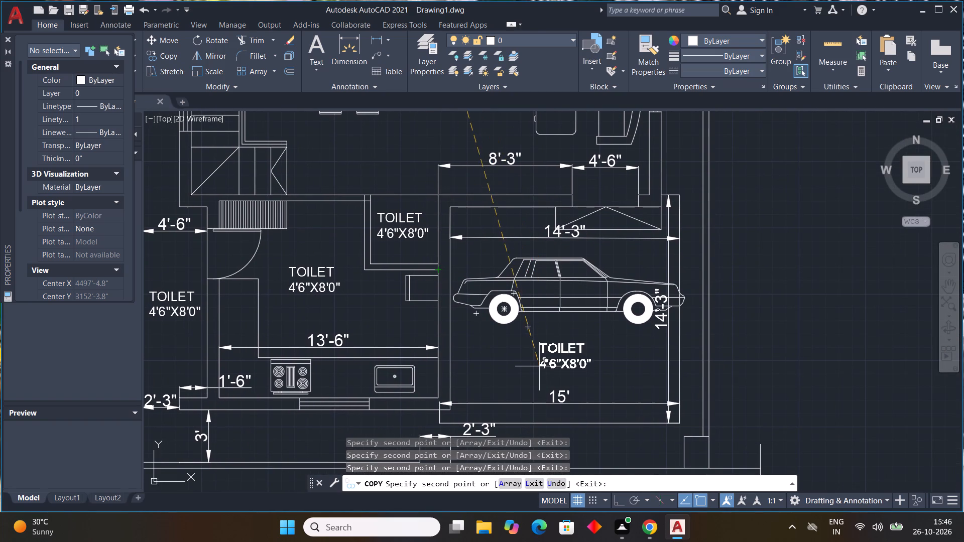
{"action": "left_click", "coordinate": [539, 353]}
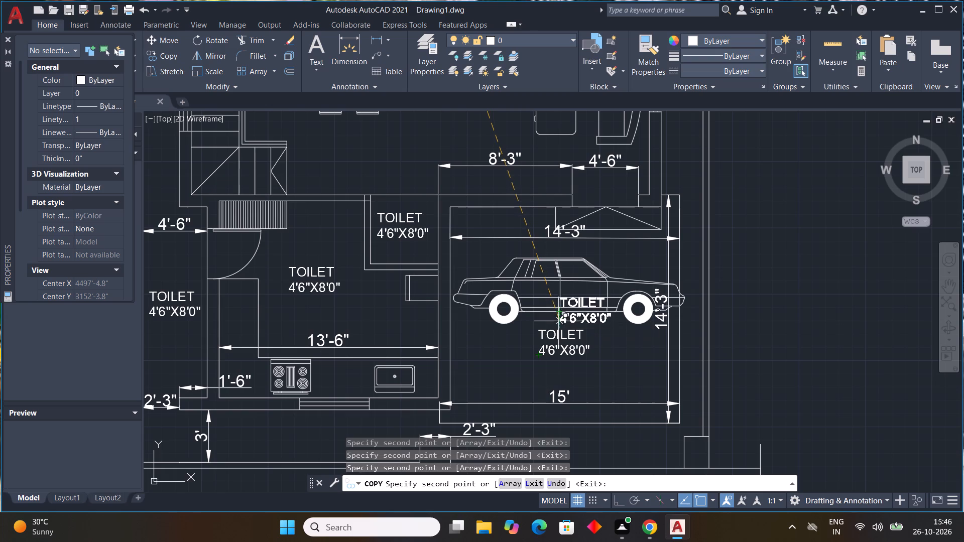
{"action": "scroll", "coordinate": [558, 326], "scroll_direction": "down", "scroll_amount": 2}
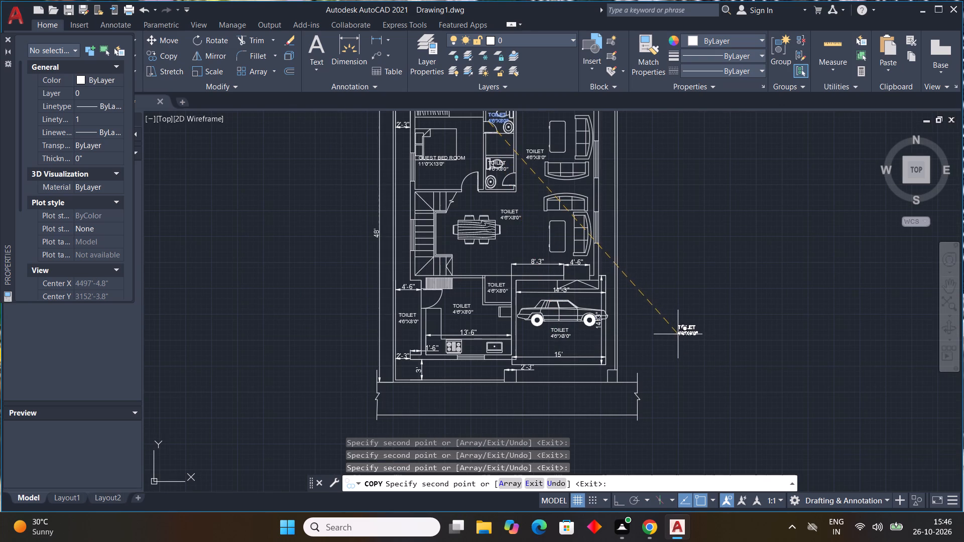
{"action": "key", "text": "Escape"}
{"action": "key", "text": "Escape"}
{"action": "key", "text": "Escape"}
{"action": "key", "text": "Escape"}
Replace the lower bathroom label's text with POWDER, R.M and the size 4'6"X4'7" on three lines.
{"action": "middle_click_drag", "start_coordinate": [541, 151], "coordinate": [533, 232]}
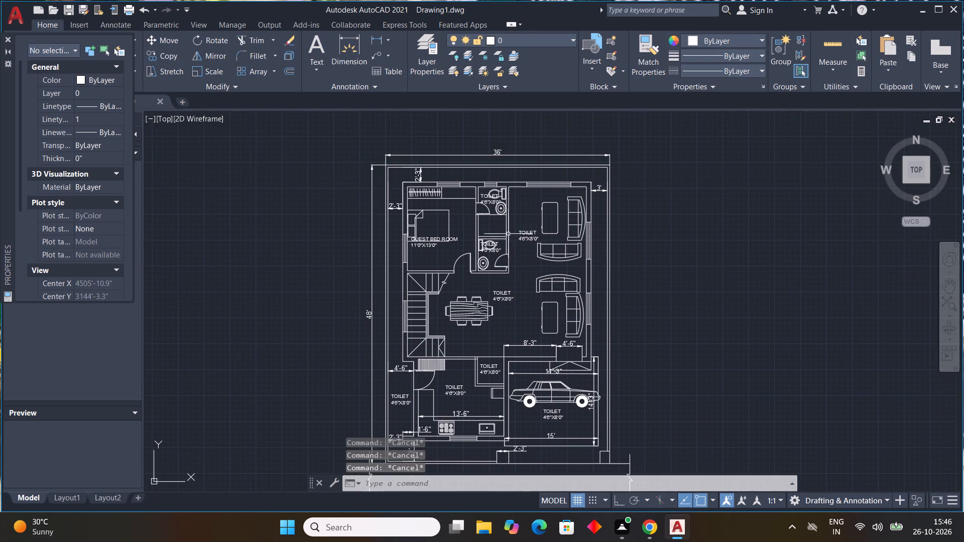
{"action": "scroll", "coordinate": [500, 238], "scroll_direction": "up", "scroll_amount": 4}
{"action": "middle_click_drag", "start_coordinate": [481, 300], "coordinate": [496, 273]}
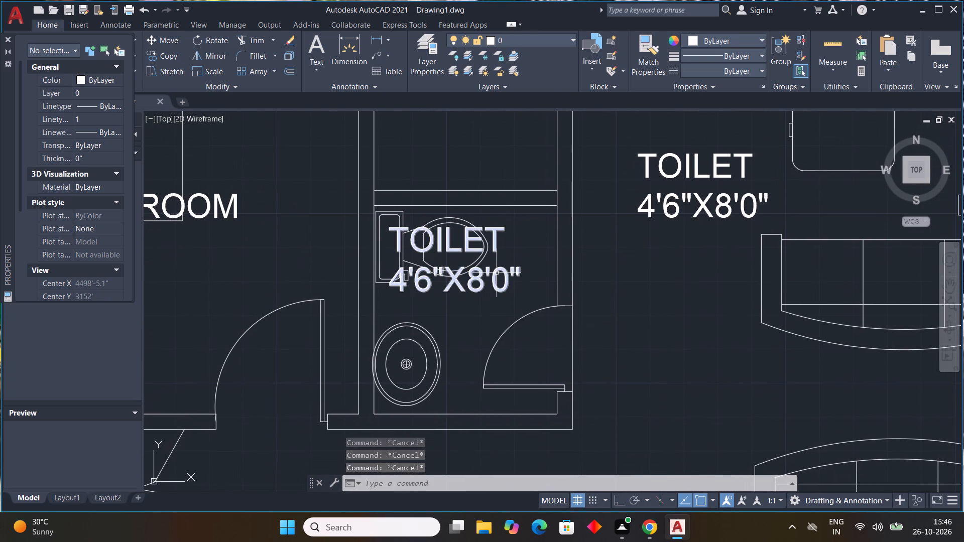
{"action": "double_click", "coordinate": [504, 275]}
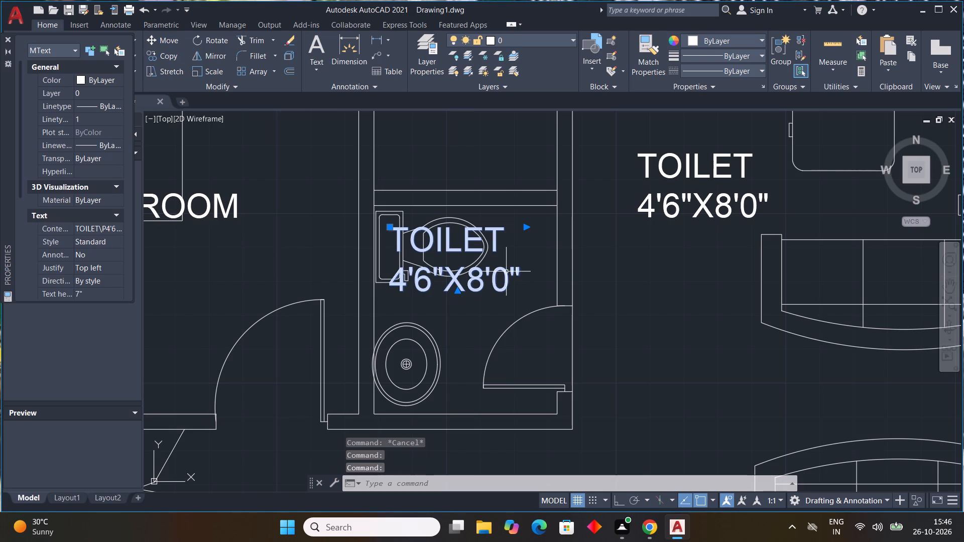
{"action": "double_click", "coordinate": [506, 272]}
{"action": "left_click", "coordinate": [521, 274]}
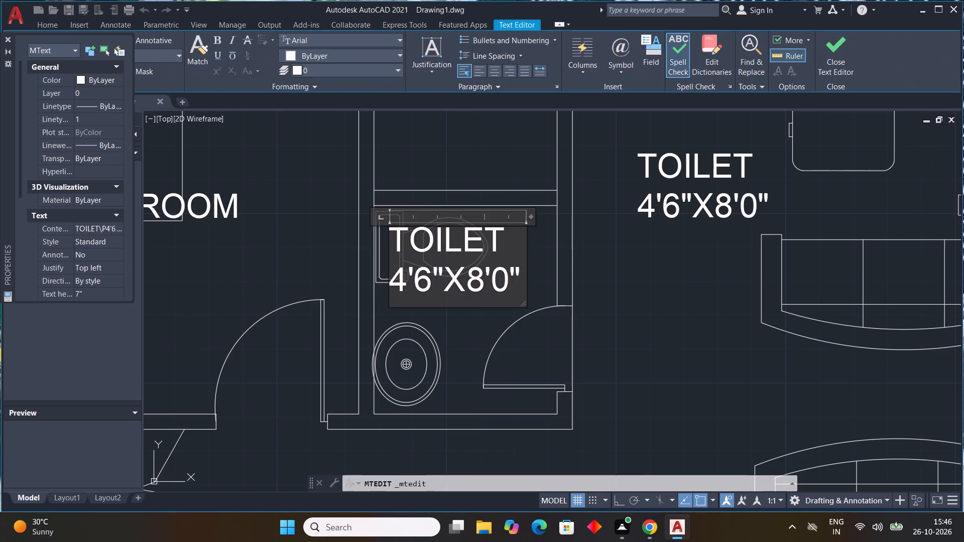
{"action": "key", "text": "BackSpace"}
{"action": "key", "text": "BackSpace"}
{"action": "key", "text": "BackSpace"}
{"action": "key", "text": "BackSpace"}
{"action": "key", "text": "BackSpace"}
{"action": "key", "text": "BackSpace"}
{"action": "key", "text": "BackSpace"}
{"action": "key", "text": "BackSpace"}
{"action": "key", "text": "BackSpace"}
{"action": "key", "text": "BackSpace"}
{"action": "key", "text": "BackSpace"}
{"action": "key", "text": "BackSpace"}
{"action": "key", "text": "BackSpace"}
{"action": "key", "text": "BackSpace"}
{"action": "key", "text": "BackSpace"}
{"action": "key", "text": "BackSpace"}
{"action": "key", "text": "BackSpace"}
{"action": "key", "text": "BackSpace"}
{"action": "key", "text": "BackSpace"}
{"action": "key", "text": "BackSpace"}
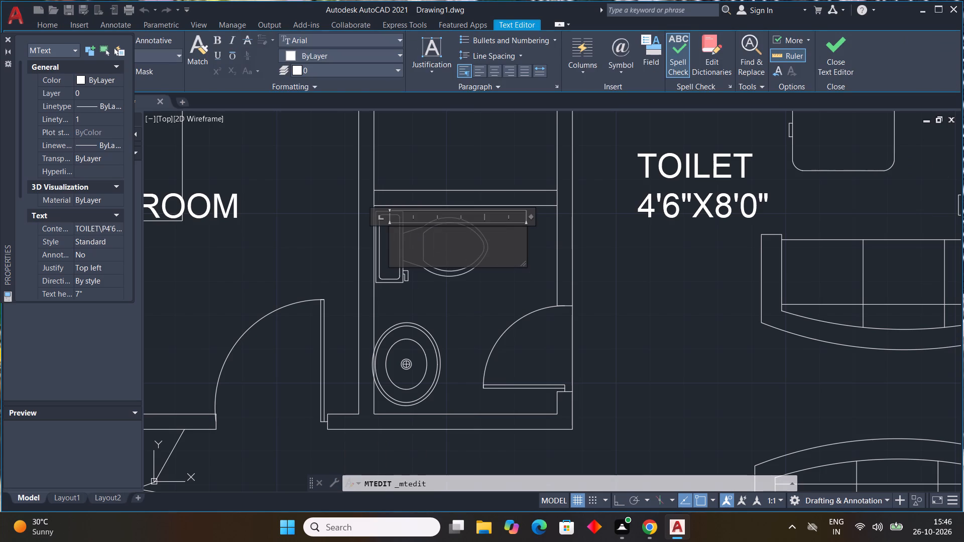
{"action": "type", "text": "PO"}
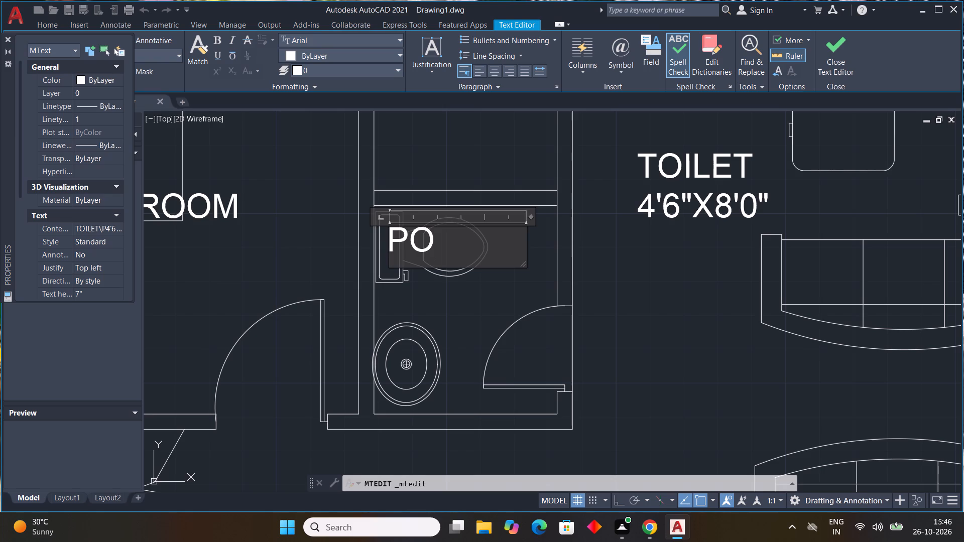
{"action": "key", "text": "w"}
{"action": "type", "text": "DE"}
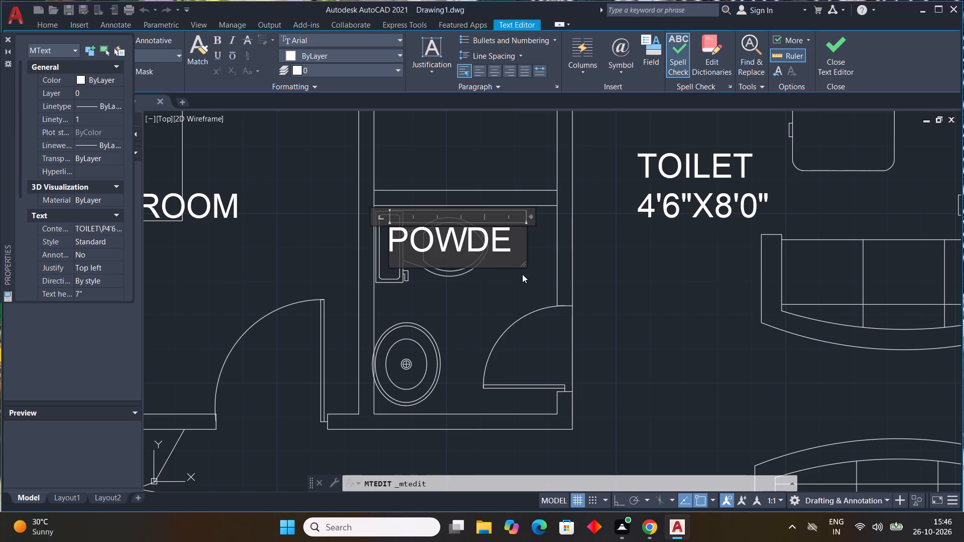
{"action": "key", "text": "r"}
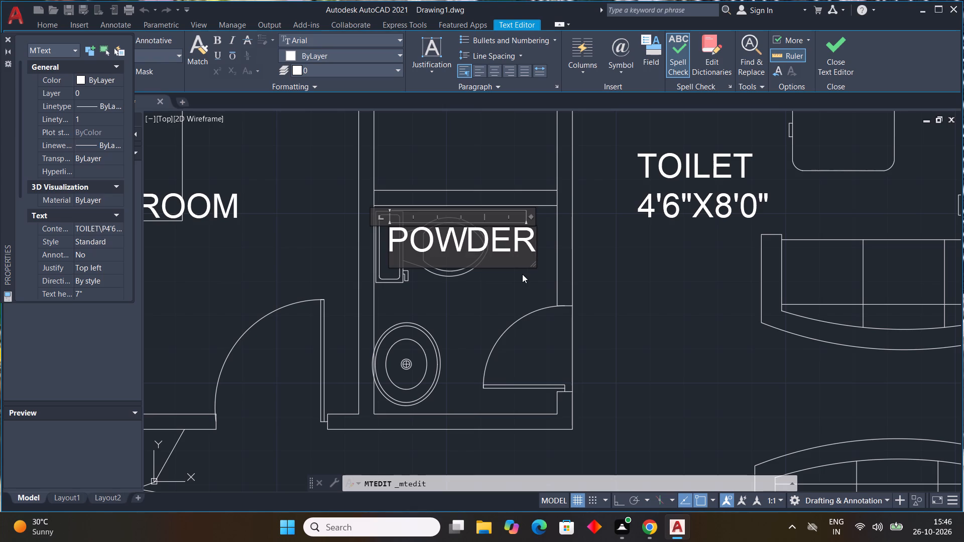
{"action": "key", "text": "Return"}
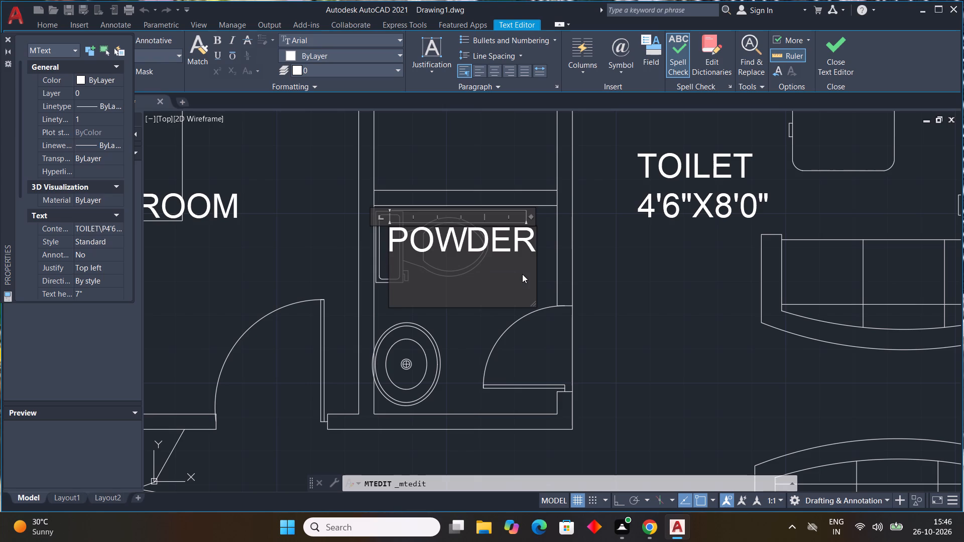
{"action": "type", "text": "R."}
{"action": "key", "text": "m"}
{"action": "key", "text": "Return"}
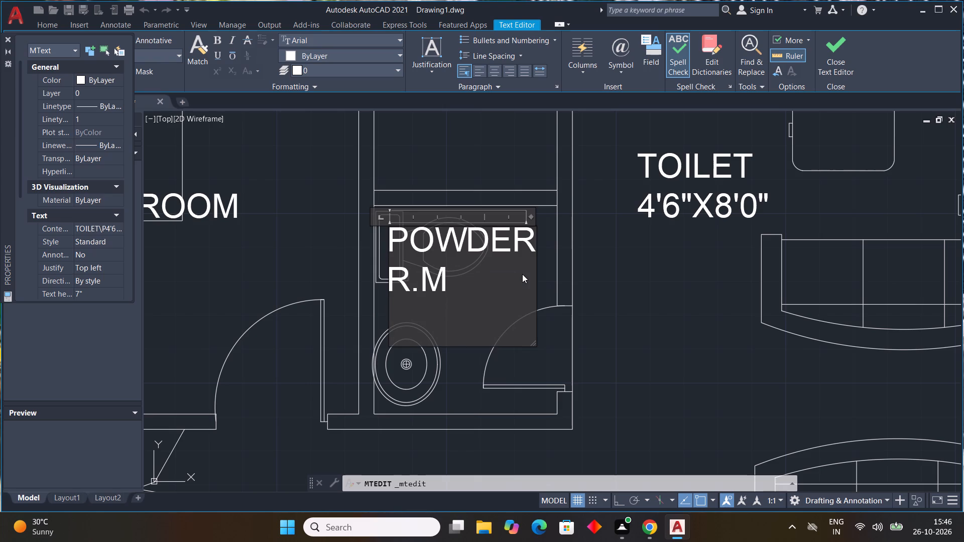
{"action": "type", "text": "4'6\""}
{"action": "key", "text": "x"}
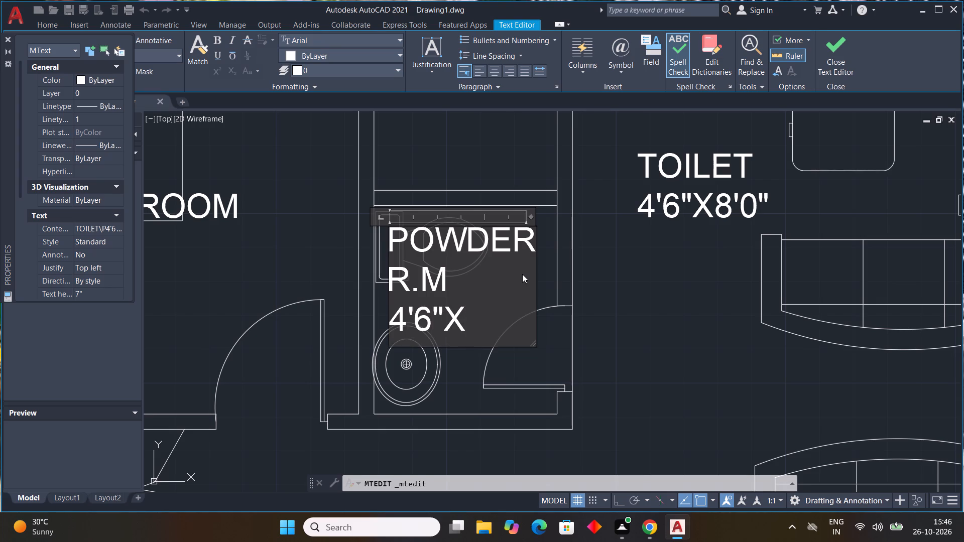
{"action": "type", "text": "4'7"}
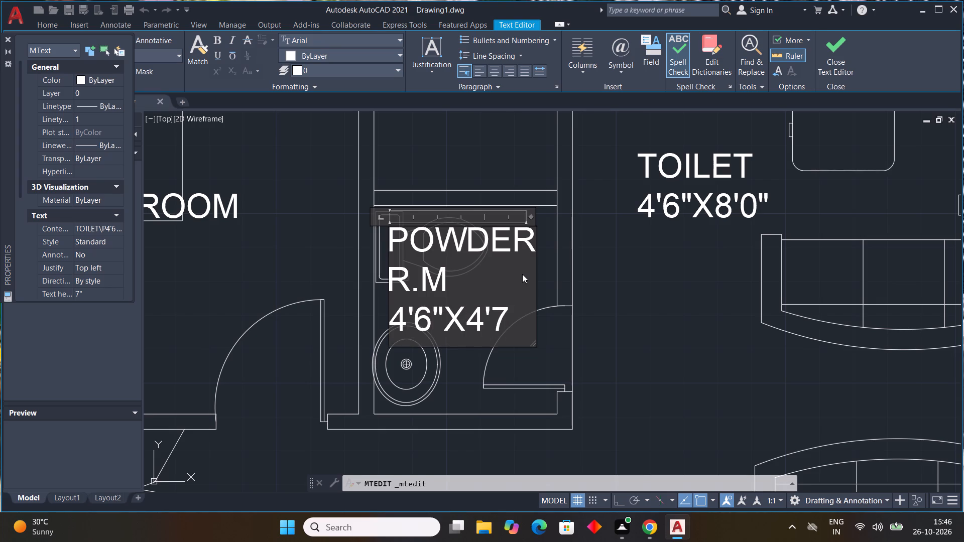
{"action": "key", "text": "shift+quotedbl"}
{"action": "left_click", "coordinate": [658, 283]}
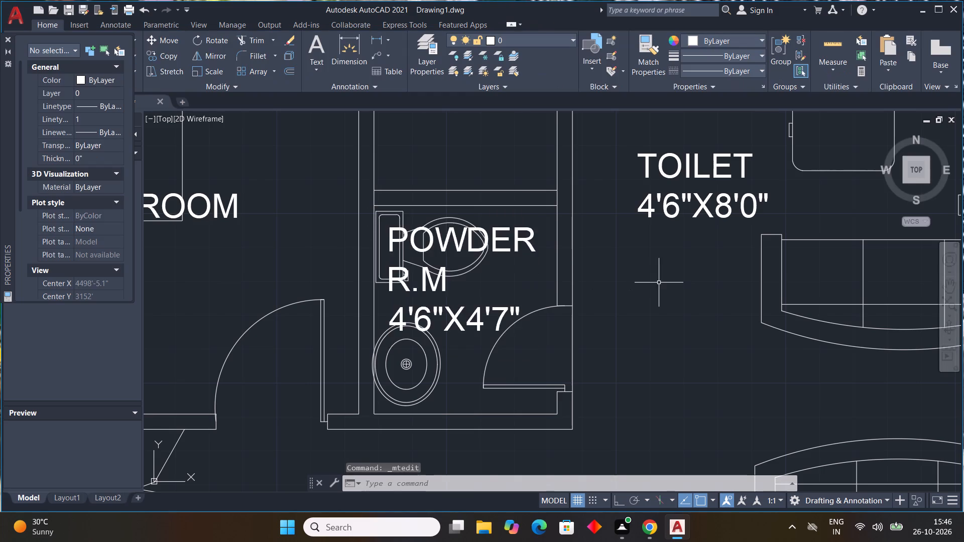
Open the copied TOILET label in the living area for editing and widen its text frame.
{"action": "middle_click_drag", "start_coordinate": [659, 283], "coordinate": [509, 309]}
{"action": "scroll", "coordinate": [659, 283], "scroll_direction": "down", "scroll_amount": 1}
{"action": "double_click", "coordinate": [563, 260]}
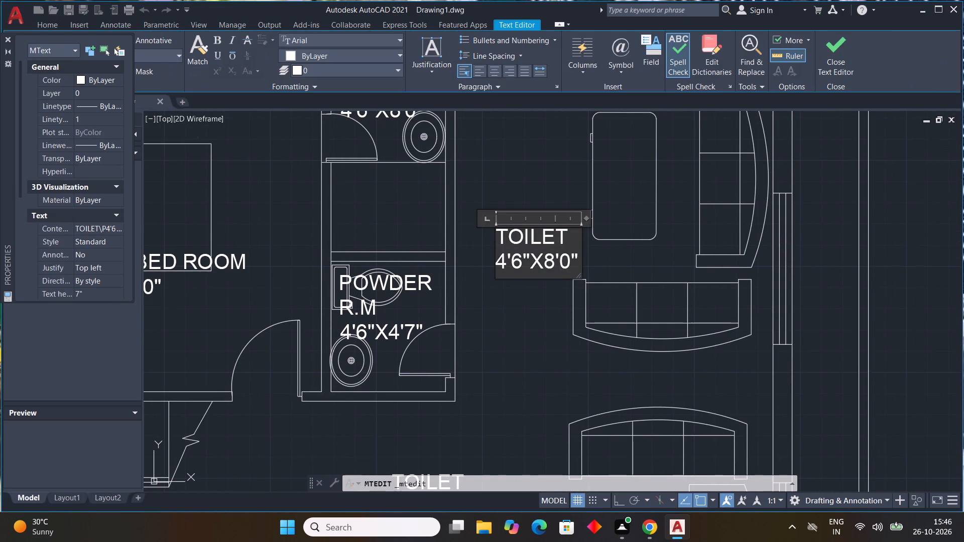
{"action": "left_click_drag", "start_coordinate": [588, 217], "coordinate": [676, 219]}
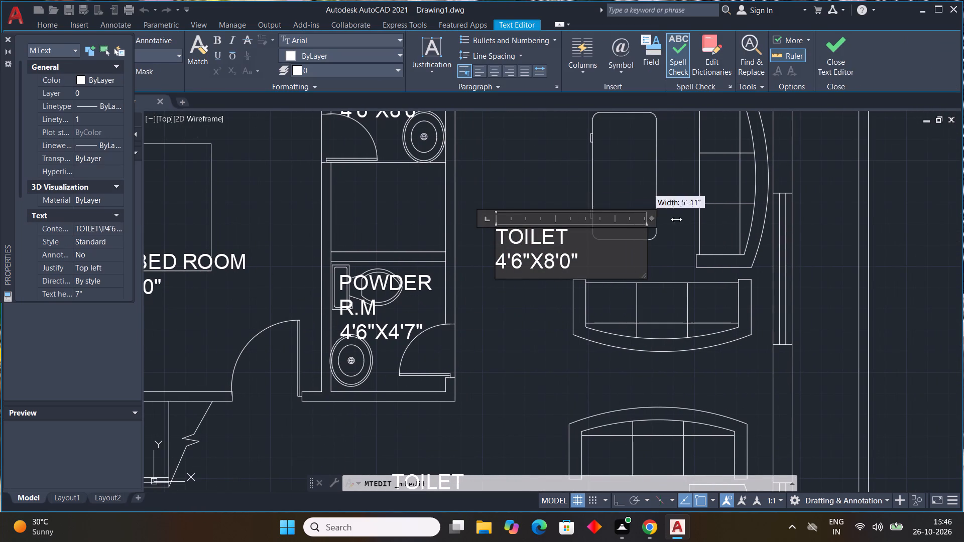
{"action": "left_click_drag", "start_coordinate": [676, 219], "coordinate": [682, 219]}
Replace the living area label's text with LIVING and the size 11'6"X13'10" on two lines.
{"action": "left_click", "coordinate": [602, 252]}
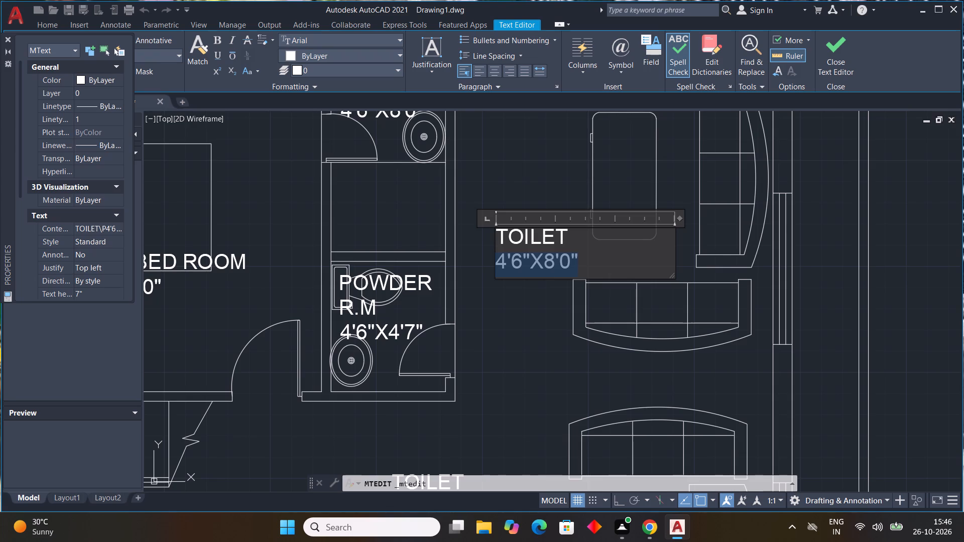
{"action": "left_click_drag", "start_coordinate": [591, 264], "coordinate": [461, 242]}
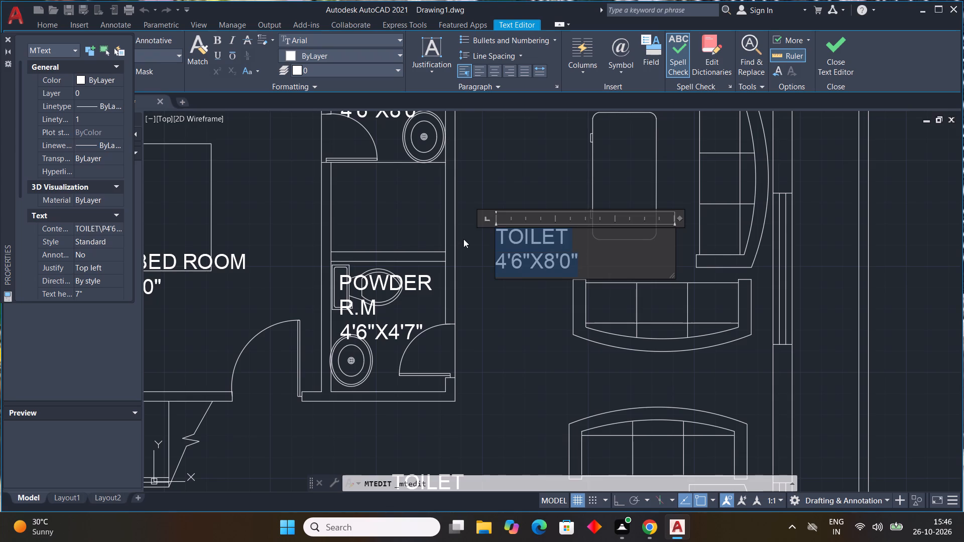
{"action": "key", "text": "Delete"}
{"action": "type", "text": "LIVING"}
{"action": "key", "text": "space"}
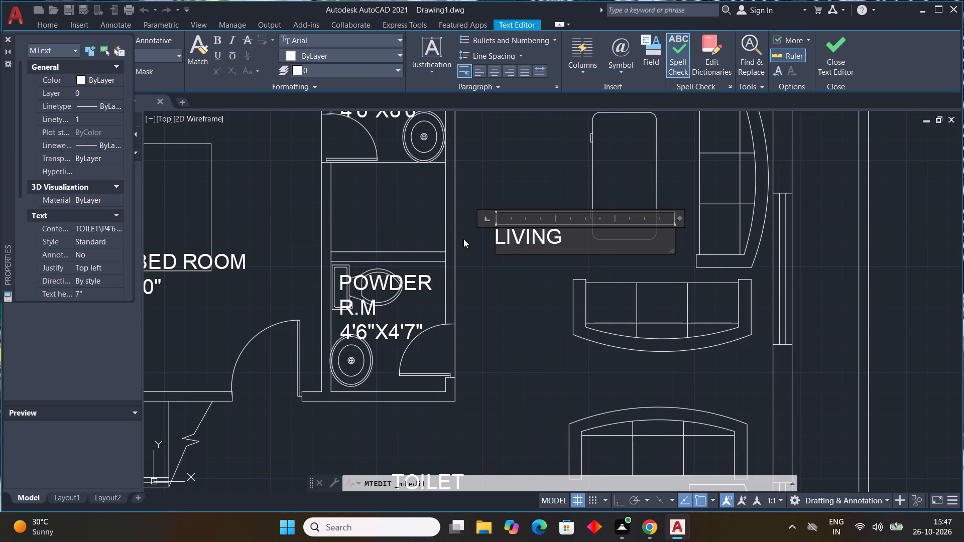
{"action": "key", "text": "Return"}
{"action": "type", "text": "11'6\""}
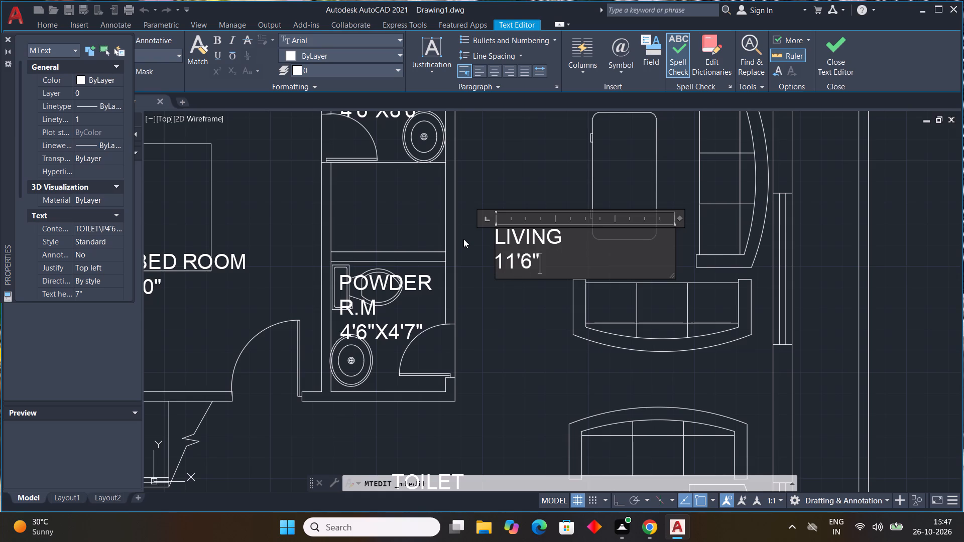
{"action": "key", "text": "x"}
{"action": "type", "text": "13"}
{"action": "key", "text": "apostrophe"}
{"action": "type", "text": "10\""}
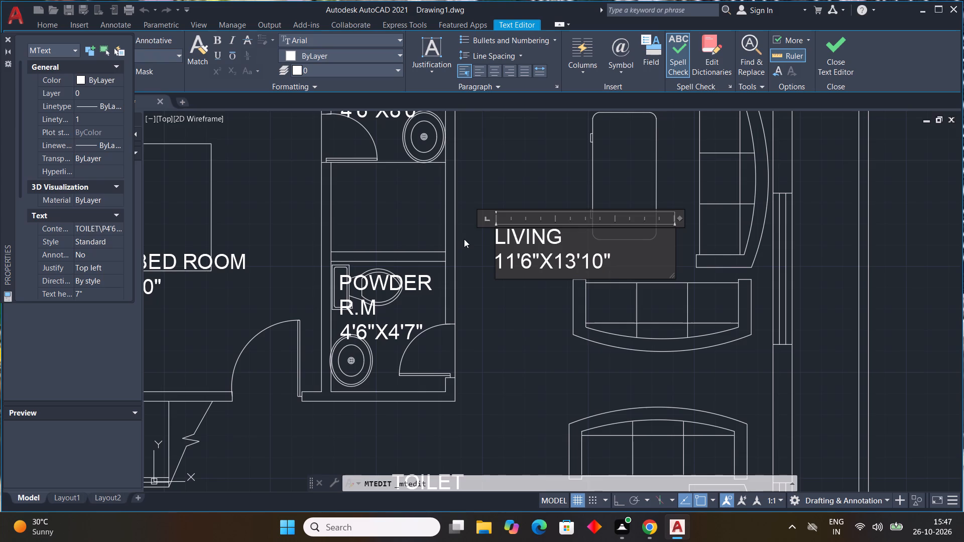
{"action": "left_click", "coordinate": [516, 356]}
Open the copied TOILET label beside the dining table for editing and widen its text frame.
{"action": "scroll", "coordinate": [560, 327], "scroll_direction": "down", "scroll_amount": 3}
{"action": "middle_click_drag", "start_coordinate": [563, 330], "coordinate": [533, 245]}
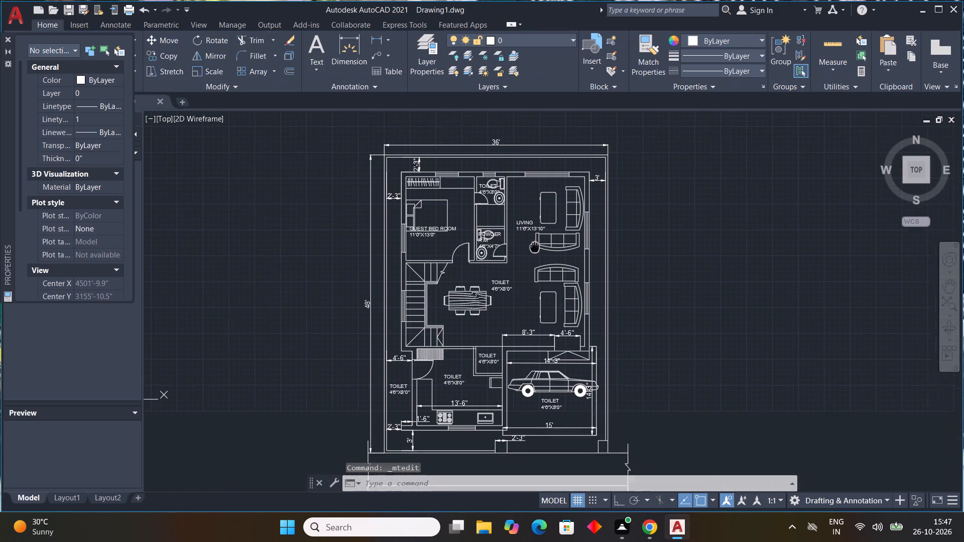
{"action": "middle_click_drag", "start_coordinate": [533, 245], "coordinate": [521, 234]}
{"action": "scroll", "coordinate": [509, 329], "scroll_direction": "up", "scroll_amount": 3}
{"action": "middle_click_drag", "start_coordinate": [491, 265], "coordinate": [553, 402]}
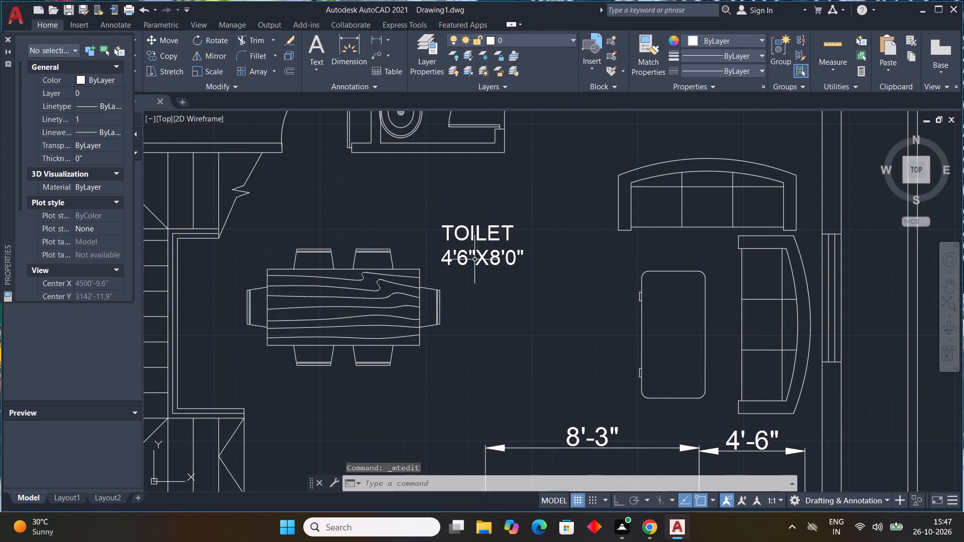
{"action": "double_click", "coordinate": [478, 253]}
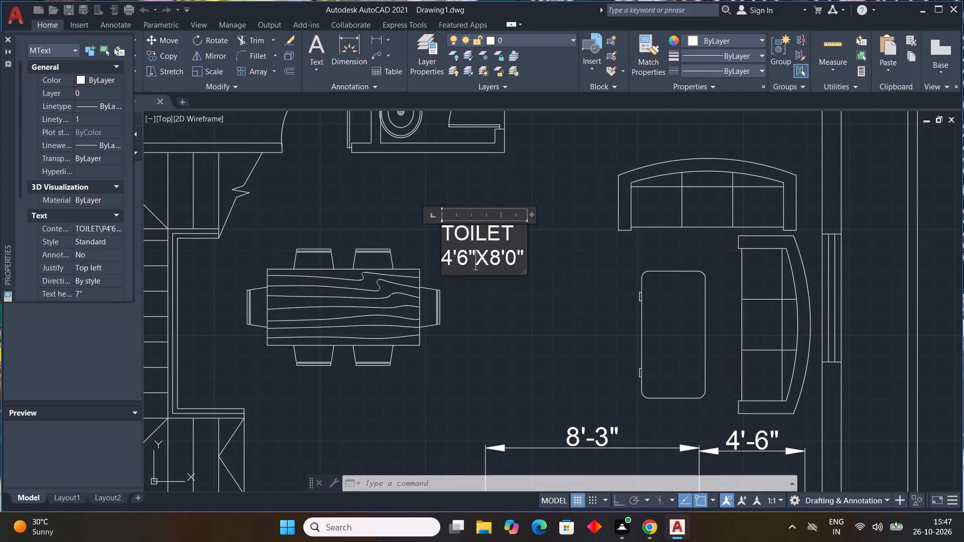
{"action": "left_click_drag", "start_coordinate": [533, 216], "coordinate": [655, 215]}
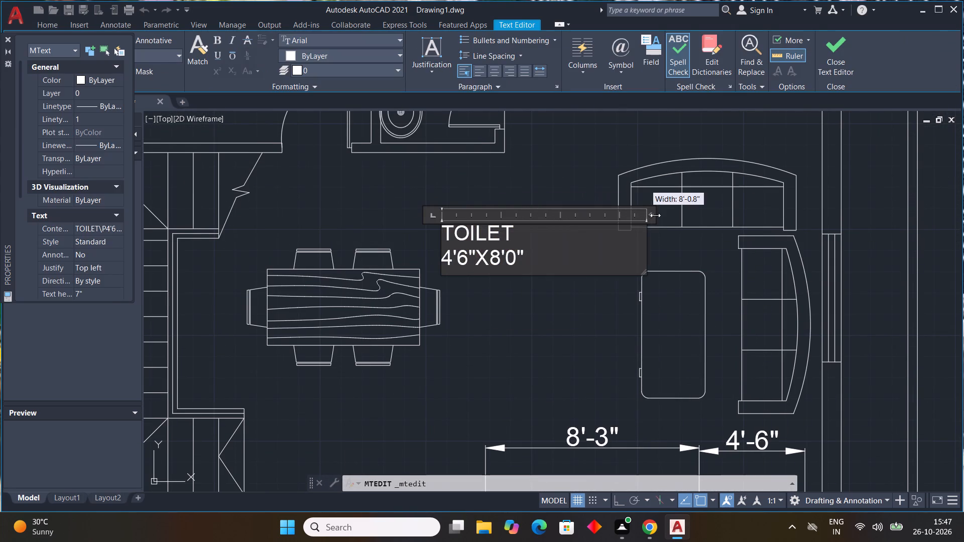
{"action": "left_click_drag", "start_coordinate": [655, 215], "coordinate": [762, 222]}
Replace the dining area label's text with DINNING/DRAWING and the size 21'9"X12'0" on two lines.
{"action": "left_click", "coordinate": [590, 269]}
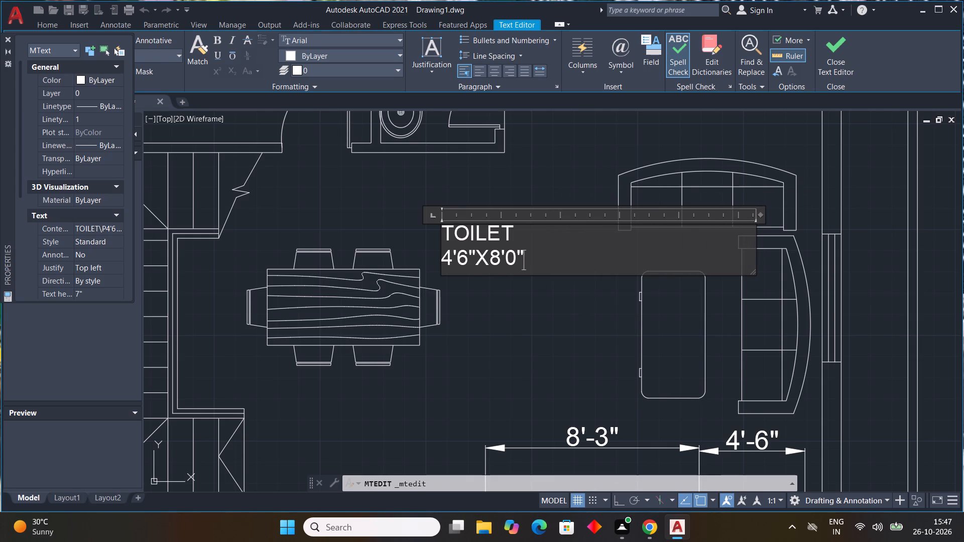
{"action": "key", "text": "BackSpace"}
{"action": "key", "text": "BackSpace"}
{"action": "key", "text": "BackSpace"}
{"action": "key", "text": "BackSpace"}
{"action": "key", "text": "BackSpace"}
{"action": "key", "text": "BackSpace"}
{"action": "key", "text": "BackSpace"}
{"action": "key", "text": "BackSpace"}
{"action": "key", "text": "BackSpace"}
{"action": "key", "text": "BackSpace"}
{"action": "key", "text": "BackSpace"}
{"action": "key", "text": "BackSpace"}
{"action": "key", "text": "BackSpace"}
{"action": "key", "text": "BackSpace"}
{"action": "key", "text": "BackSpace"}
{"action": "key", "text": "BackSpace"}
{"action": "key", "text": "BackSpace"}
{"action": "key", "text": "BackSpace"}
{"action": "key", "text": "BackSpace"}
{"action": "key", "text": "BackSpace"}
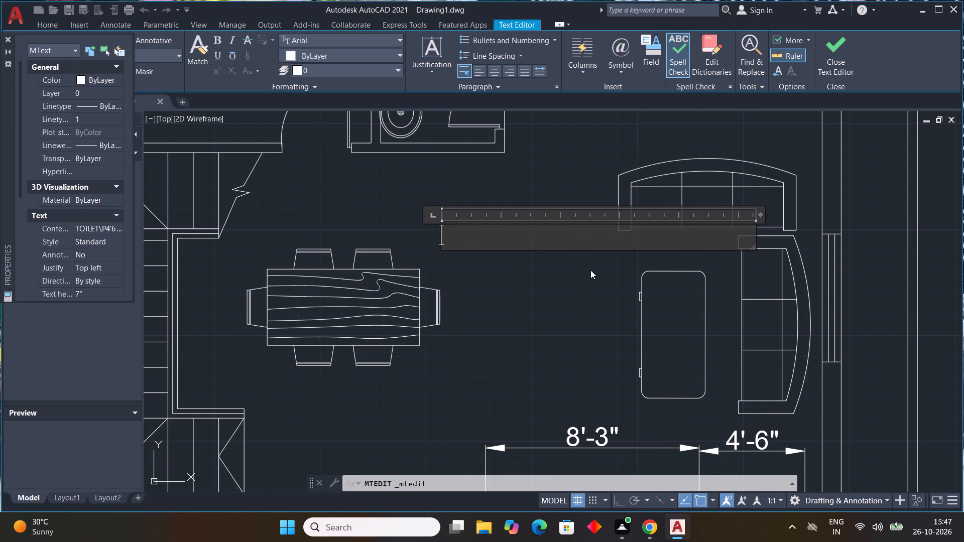
{"action": "type", "text": "DINNI"}
{"action": "type", "text": "NG"}
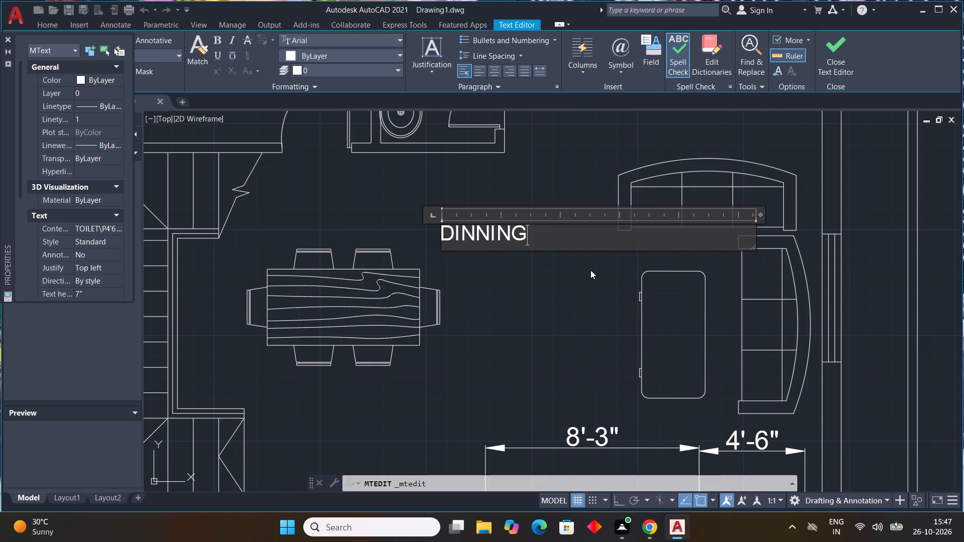
{"action": "key", "text": "slash"}
{"action": "type", "text": "DRAWING"}
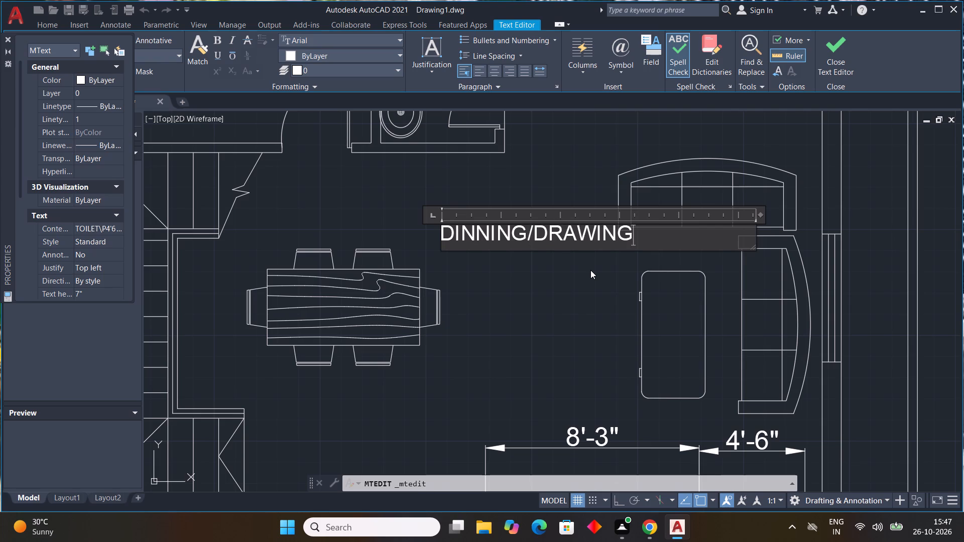
{"action": "key", "text": "Return"}
{"action": "type", "text": "21'"}
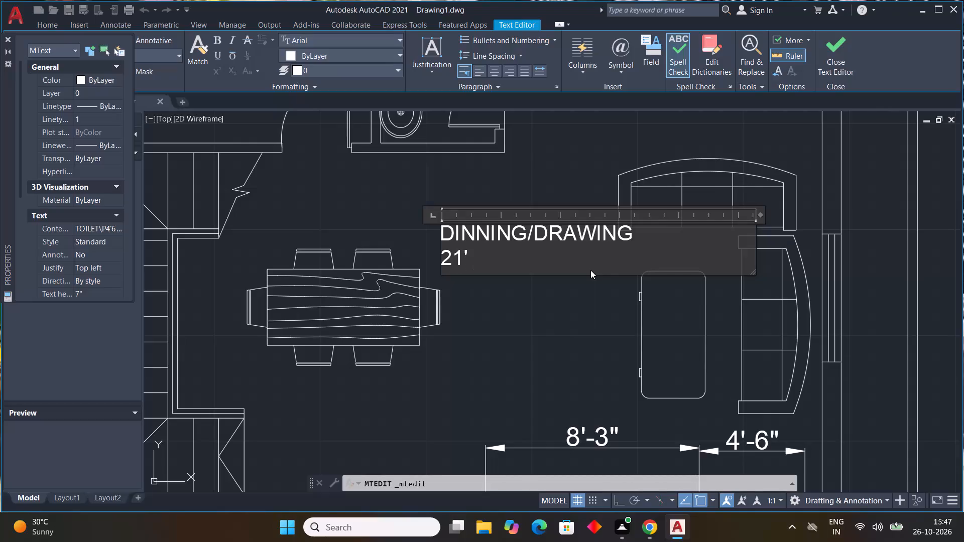
{"action": "type", "text": "9\""}
{"action": "type", "text": "X1"}
{"action": "type", "text": "2'0"}
{"action": "key", "text": "shift+quotedbl"}
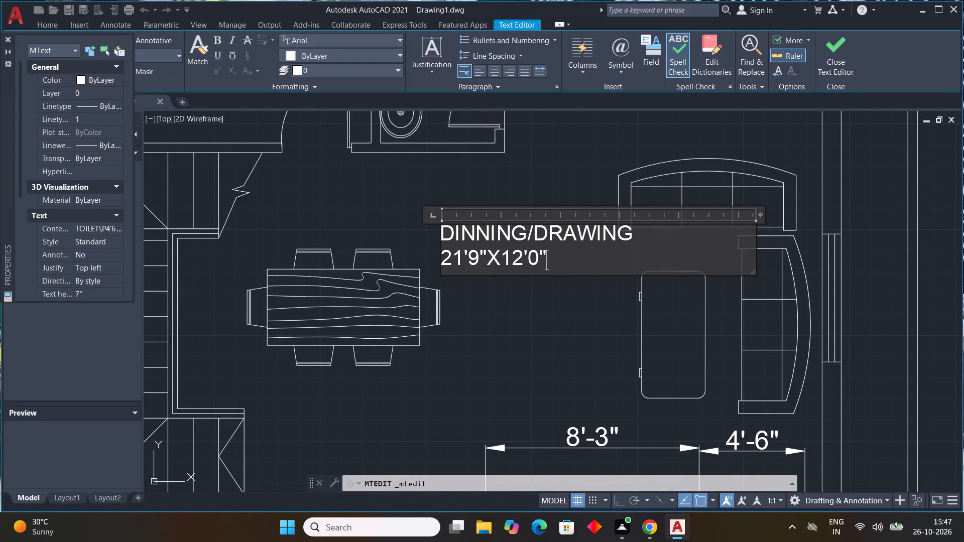
{"action": "left_click", "coordinate": [591, 326]}
Replace the TOILET label in the small room adjoining the kitchen with PUJA and the size 4'3"X4'4" on two lines.
{"action": "scroll", "coordinate": [589, 324], "scroll_direction": "down", "scroll_amount": 3}
{"action": "middle_click_drag", "start_coordinate": [590, 322], "coordinate": [589, 319]}
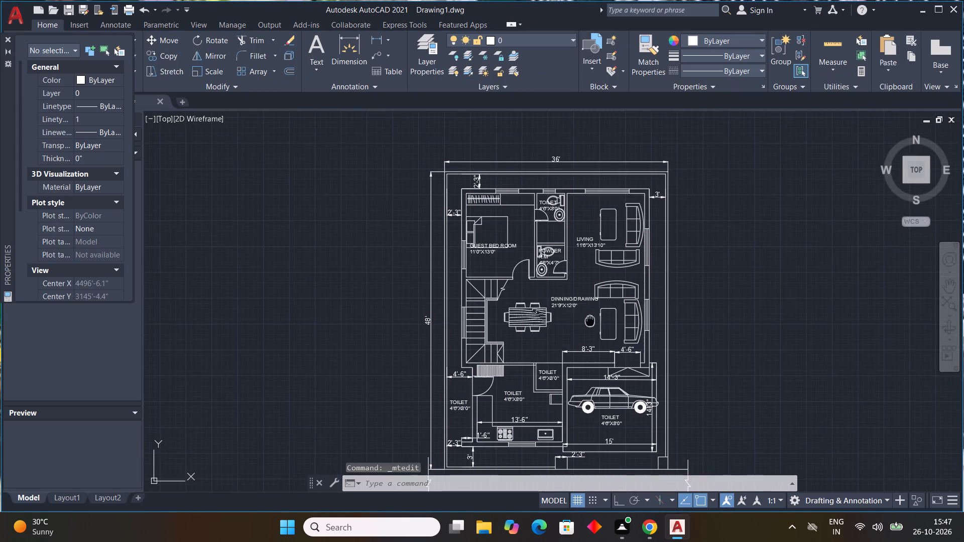
{"action": "middle_click_drag", "start_coordinate": [589, 319], "coordinate": [548, 256]}
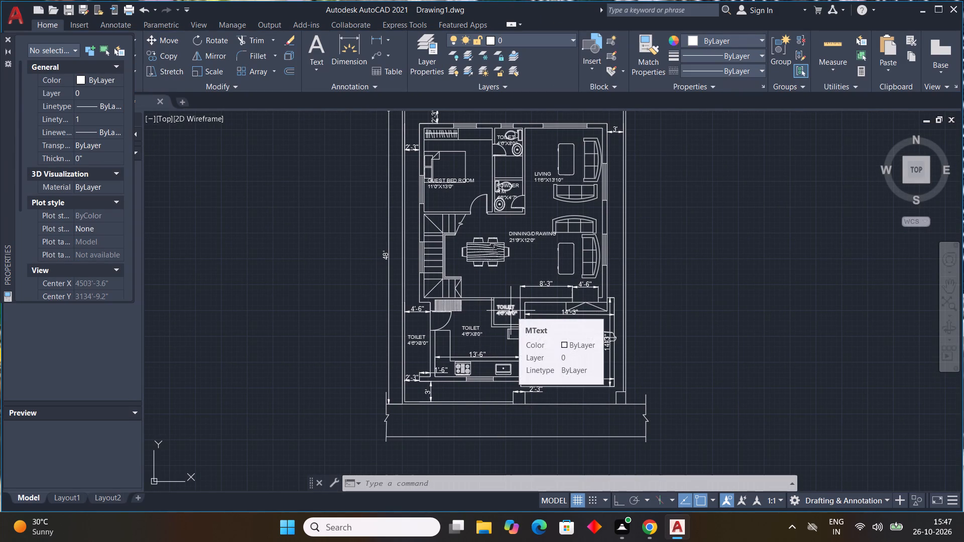
{"action": "scroll", "coordinate": [511, 311], "scroll_direction": "up", "scroll_amount": 3}
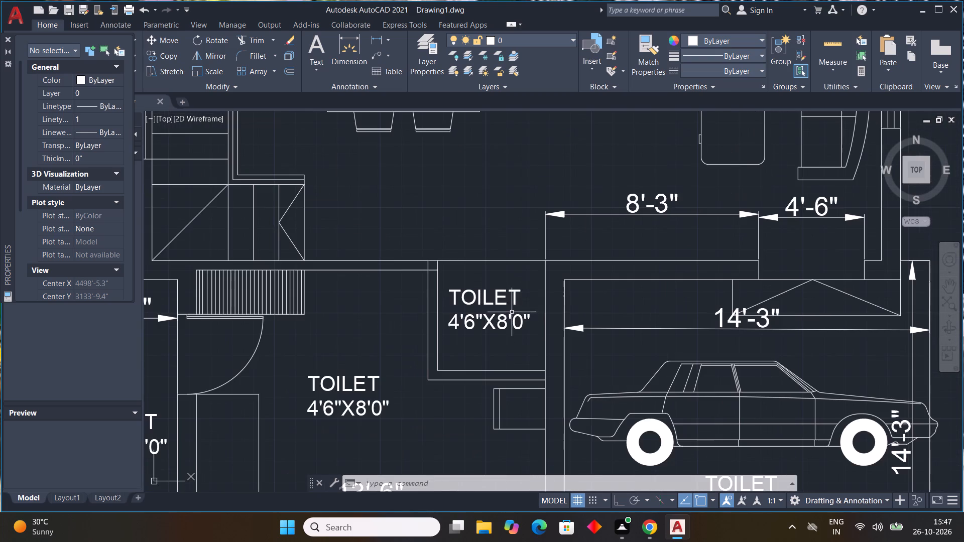
{"action": "double_click", "coordinate": [517, 320]}
{"action": "double_click", "coordinate": [507, 319]}
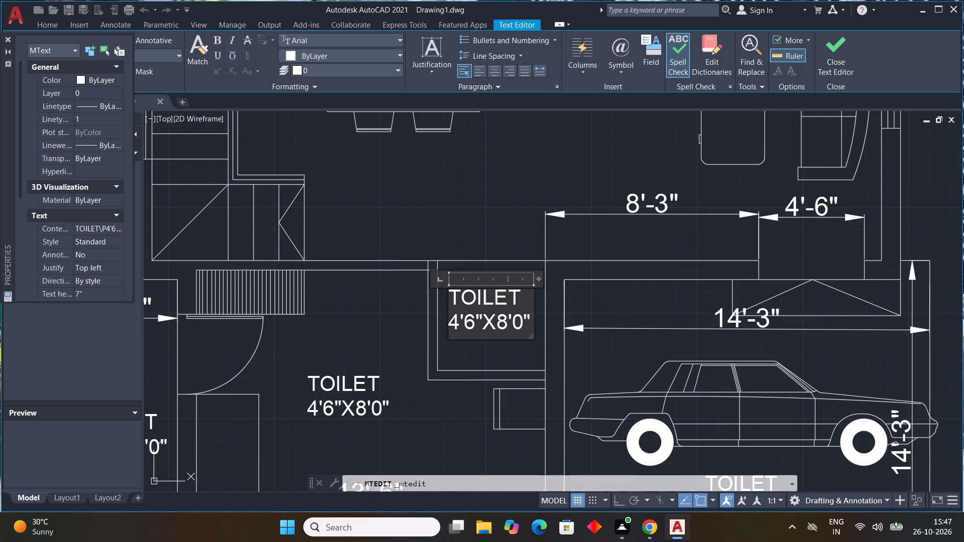
{"action": "scroll", "coordinate": [520, 322], "scroll_direction": "up", "scroll_amount": 3}
{"action": "left_click", "coordinate": [557, 332]}
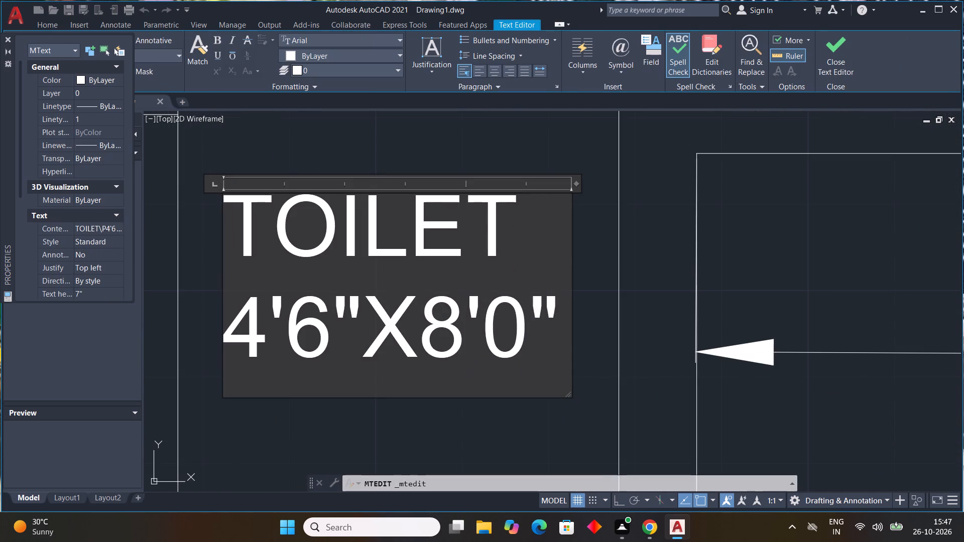
{"action": "key", "text": "BackSpace"}
{"action": "key", "text": "BackSpace"}
{"action": "key", "text": "BackSpace"}
{"action": "key", "text": "BackSpace"}
{"action": "key", "text": "BackSpace"}
{"action": "key", "text": "BackSpace"}
{"action": "key", "text": "BackSpace"}
{"action": "key", "text": "BackSpace"}
{"action": "key", "text": "BackSpace"}
{"action": "key", "text": "BackSpace"}
{"action": "key", "text": "BackSpace"}
{"action": "key", "text": "BackSpace"}
{"action": "key", "text": "BackSpace"}
{"action": "key", "text": "BackSpace"}
{"action": "key", "text": "BackSpace"}
{"action": "key", "text": "BackSpace"}
{"action": "key", "text": "BackSpace"}
{"action": "key", "text": "BackSpace"}
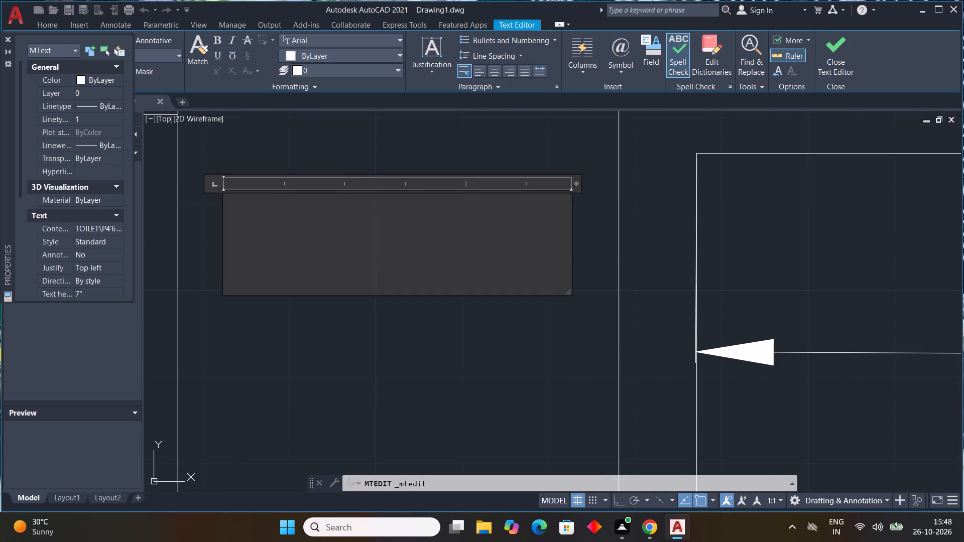
{"action": "type", "text": "PUJA"}
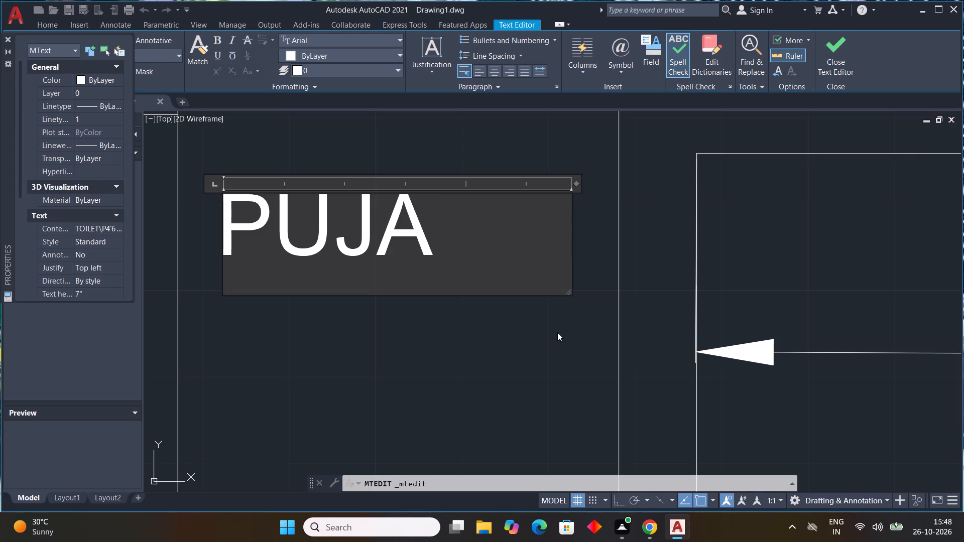
{"action": "key", "text": "Return"}
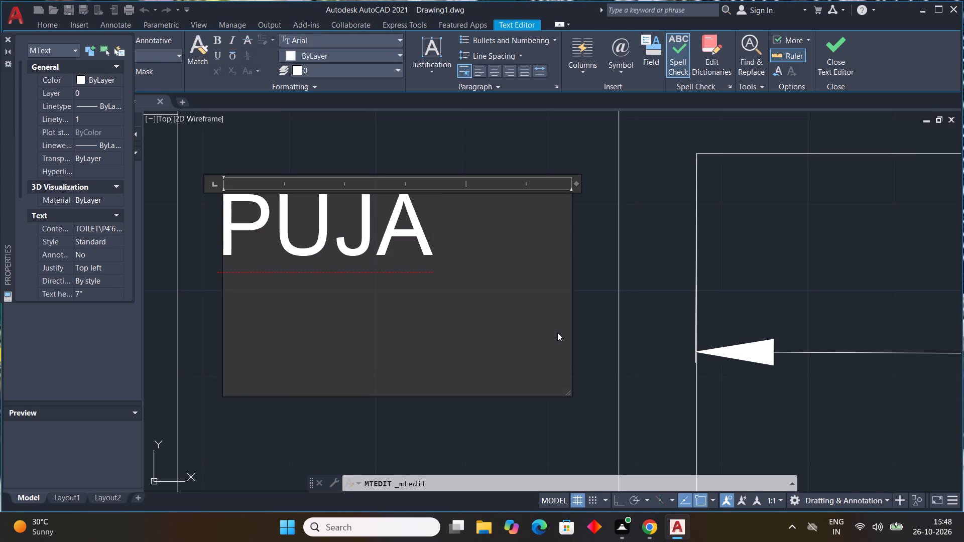
{"action": "type", "text": "4'3\"X"}
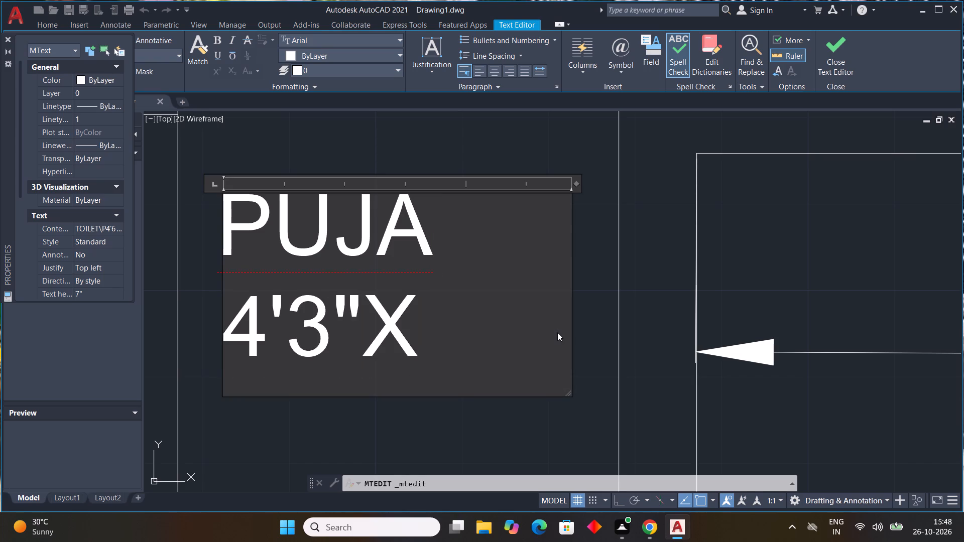
{"action": "type", "text": "4'4\""}
{"action": "scroll", "coordinate": [453, 106], "scroll_direction": "down", "scroll_amount": 1}
{"action": "left_click", "coordinate": [449, 141]}
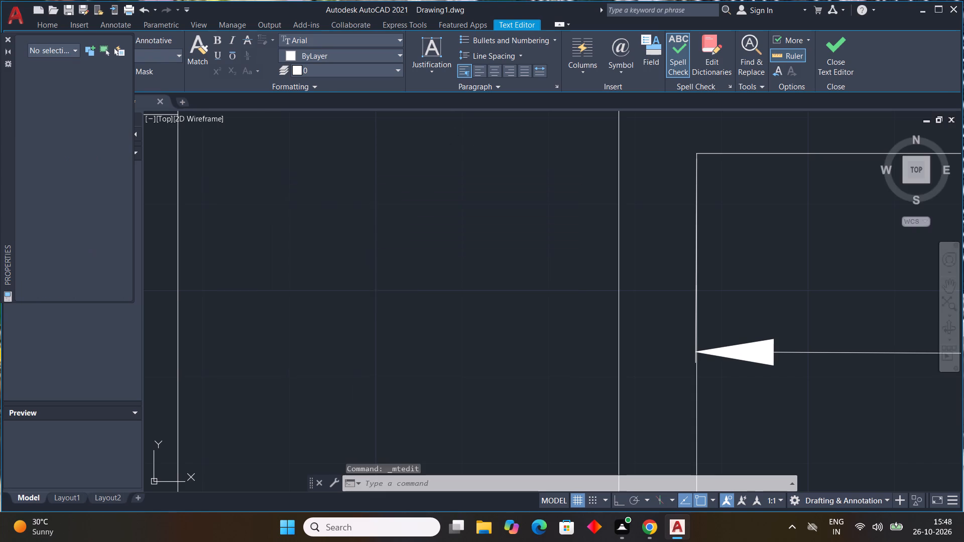
Open the copied TOILET label in the kitchen for editing and widen its text frame.
{"action": "scroll", "coordinate": [451, 149], "scroll_direction": "down", "scroll_amount": 3}
{"action": "middle_click_drag", "start_coordinate": [456, 183], "coordinate": [491, 191]}
{"action": "double_click", "coordinate": [335, 260]}
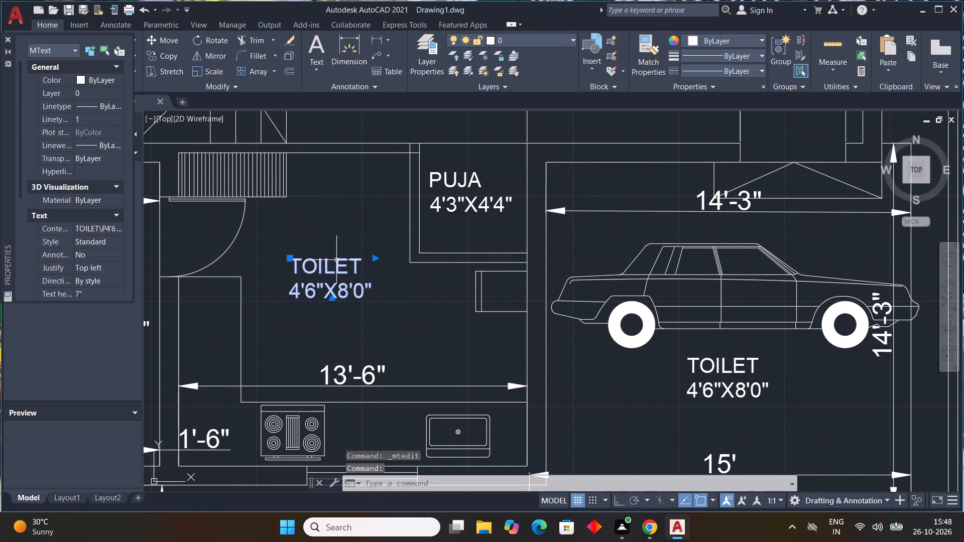
{"action": "double_click", "coordinate": [351, 265]}
{"action": "middle_click_drag", "start_coordinate": [385, 257], "coordinate": [419, 203]}
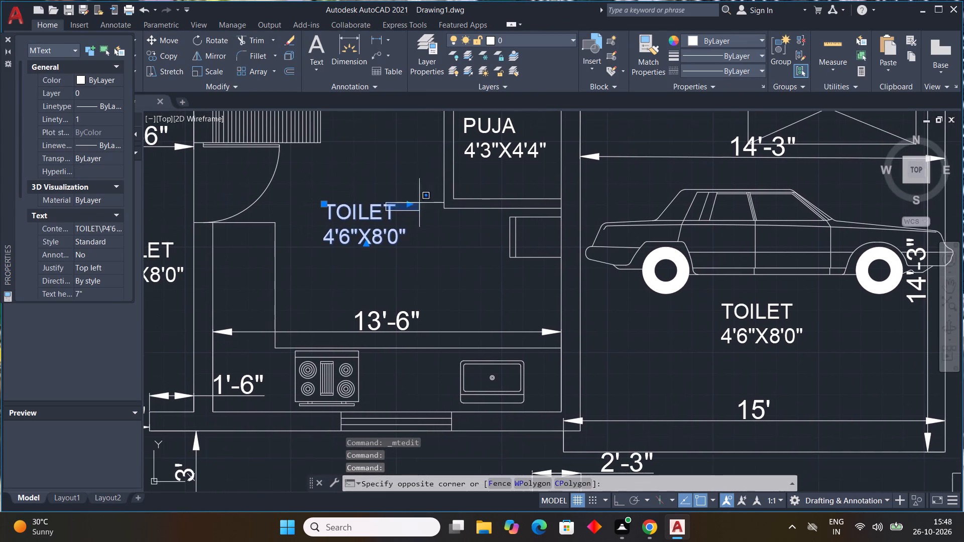
{"action": "double_click", "coordinate": [379, 206]}
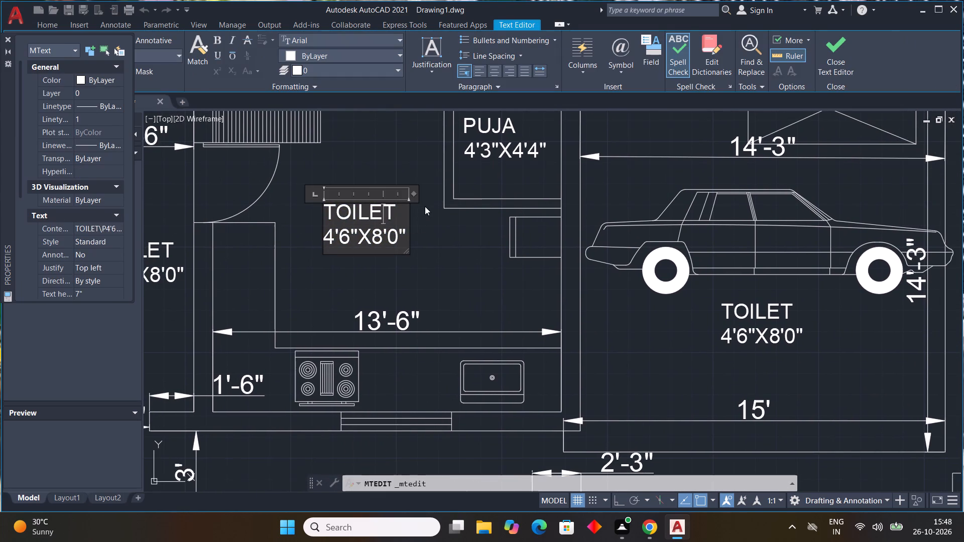
{"action": "left_click_drag", "start_coordinate": [413, 194], "coordinate": [465, 196]}
{"action": "left_click", "coordinate": [431, 224]}
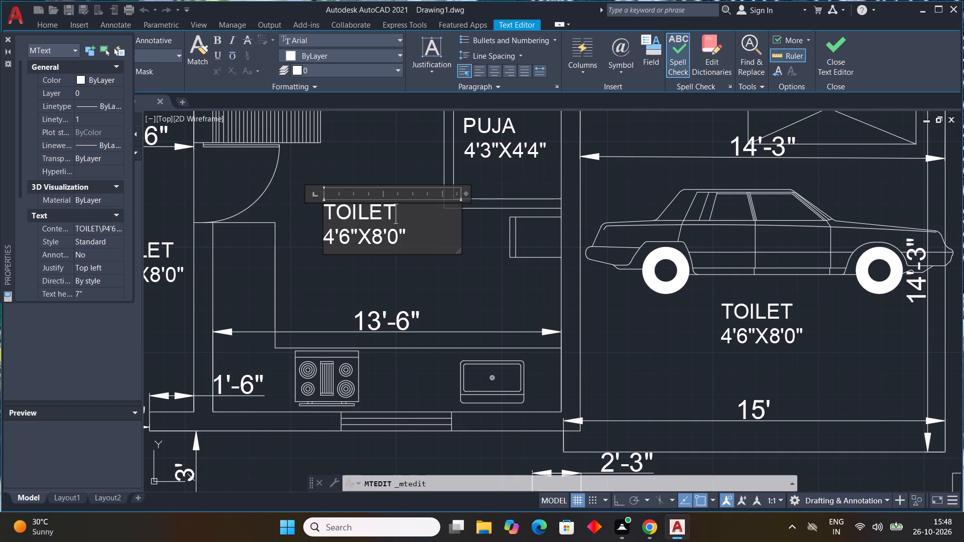
Replace the kitchen label's text with KITCHEN and the size 13'9"X12'0" on two lines.
{"action": "left_click", "coordinate": [422, 237]}
{"action": "key", "text": "BackSpace"}
{"action": "key", "text": "BackSpace"}
{"action": "key", "text": "BackSpace"}
{"action": "key", "text": "BackSpace"}
{"action": "key", "text": "BackSpace"}
{"action": "key", "text": "BackSpace"}
{"action": "key", "text": "BackSpace"}
{"action": "key", "text": "BackSpace"}
{"action": "key", "text": "BackSpace"}
{"action": "key", "text": "BackSpace"}
{"action": "key", "text": "BackSpace"}
{"action": "key", "text": "BackSpace"}
{"action": "key", "text": "BackSpace"}
{"action": "key", "text": "BackSpace"}
{"action": "key", "text": "BackSpace"}
{"action": "key", "text": "BackSpace"}
{"action": "key", "text": "BackSpace"}
{"action": "key", "text": "BackSpace"}
{"action": "key", "text": "BackSpace"}
{"action": "key", "text": "BackSpace"}
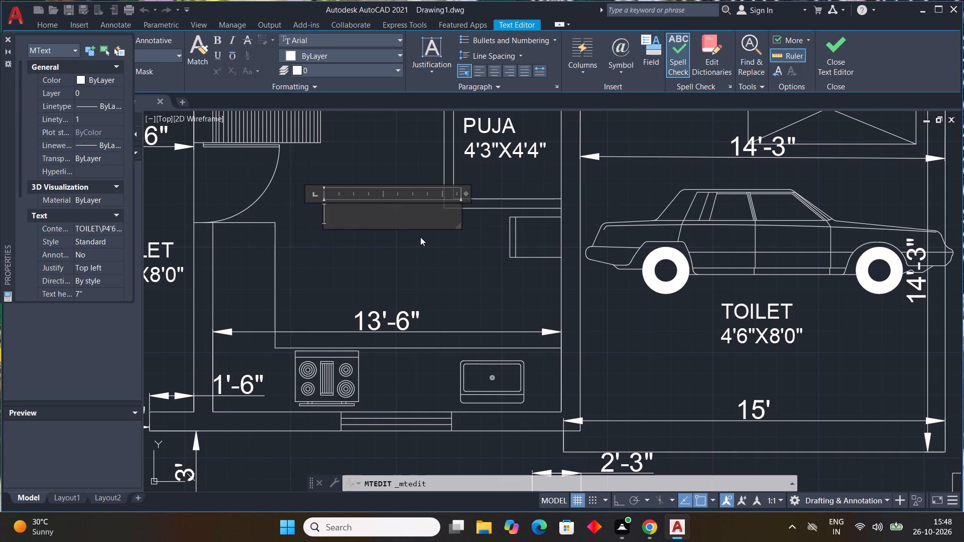
{"action": "type", "text": "KITCHEB"}
{"action": "key", "text": "BackSpace"}
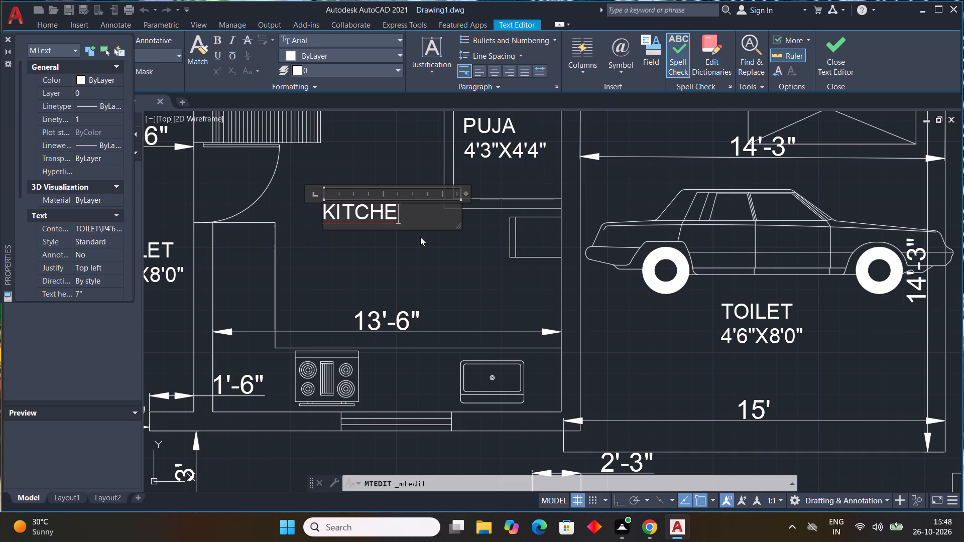
{"action": "key", "text": "n"}
{"action": "key", "text": "Return"}
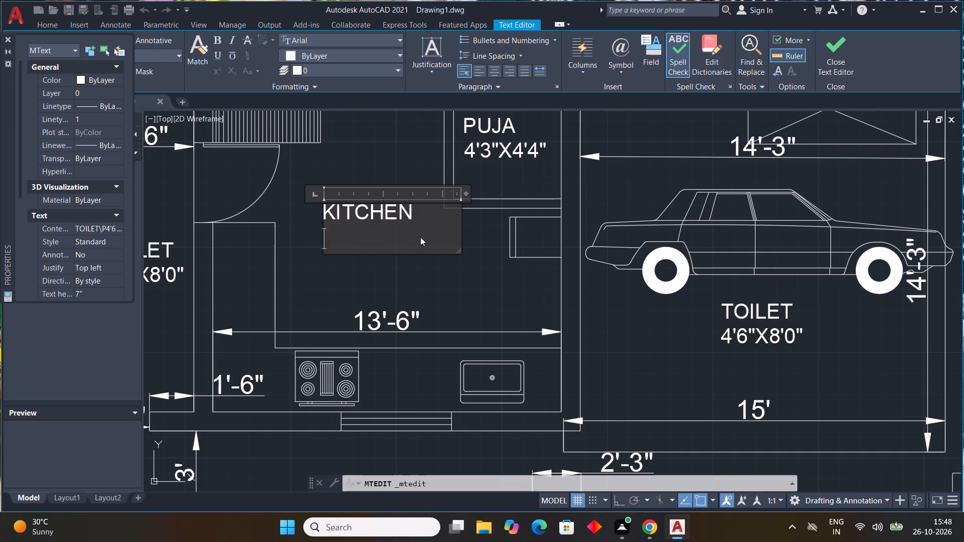
{"action": "type", "text": "13'9\"X"}
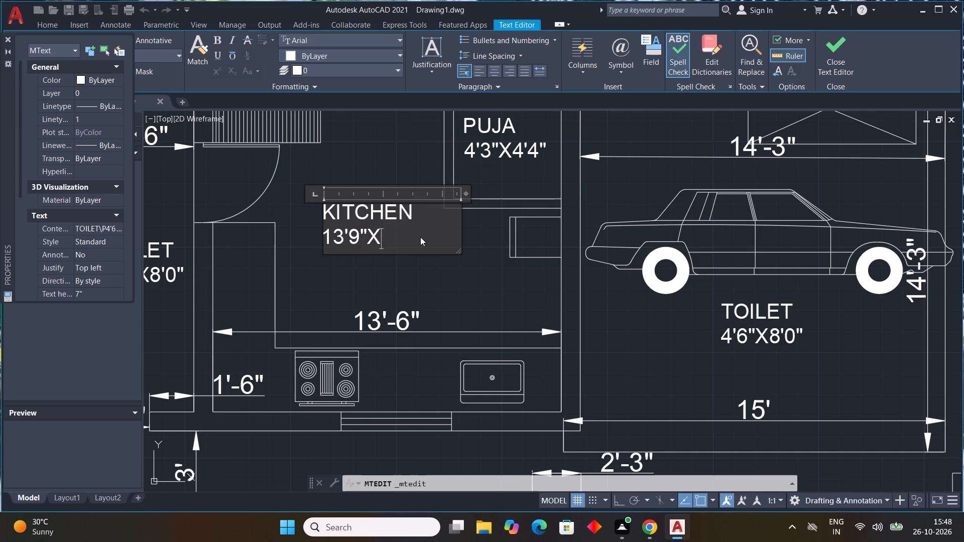
{"action": "type", "text": "12'0\""}
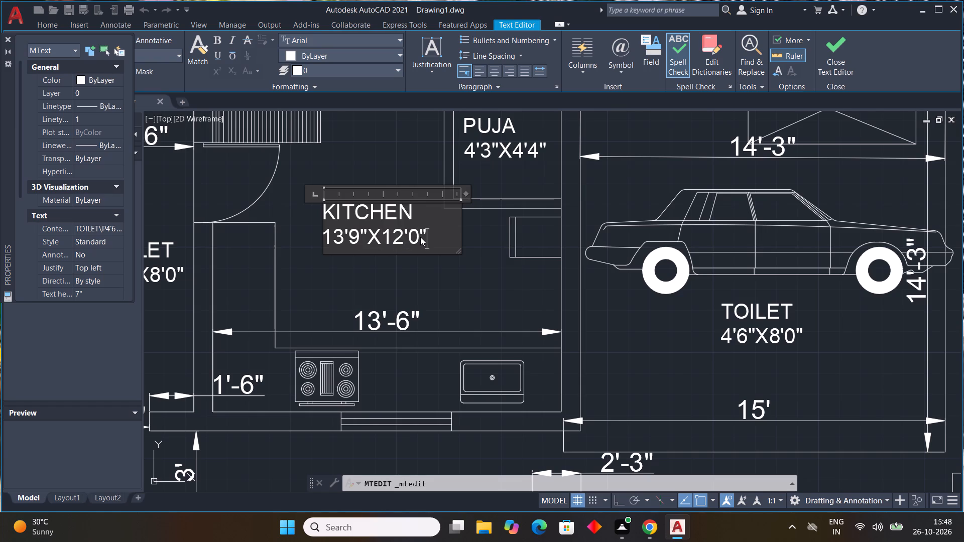
{"action": "left_click", "coordinate": [477, 278]}
Open the copied TOILET label below the car for editing and widen its text frame.
{"action": "scroll", "coordinate": [477, 278], "scroll_direction": "down", "scroll_amount": 2}
{"action": "middle_click_drag", "start_coordinate": [491, 294], "coordinate": [490, 293]}
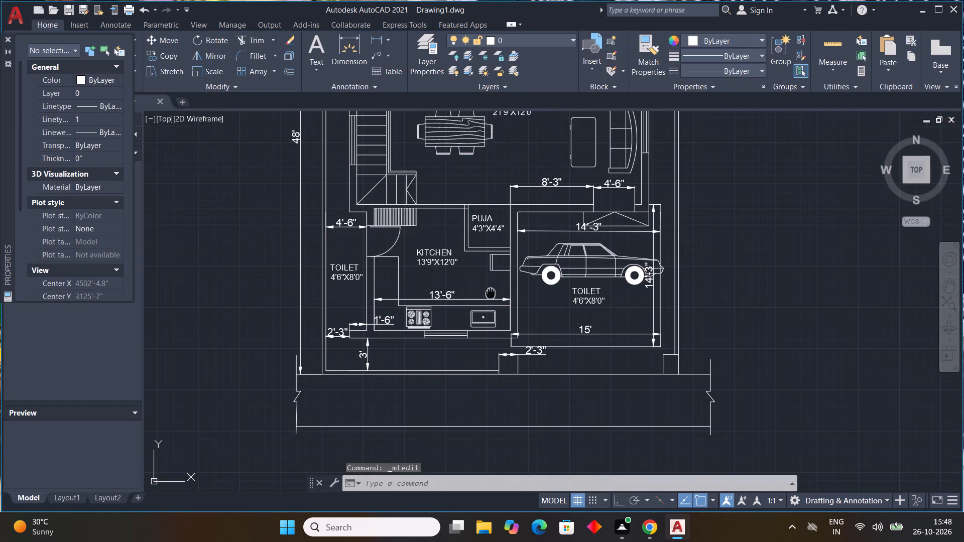
{"action": "middle_click_drag", "start_coordinate": [490, 293], "coordinate": [432, 258]}
{"action": "middle_click", "coordinate": [432, 258]}
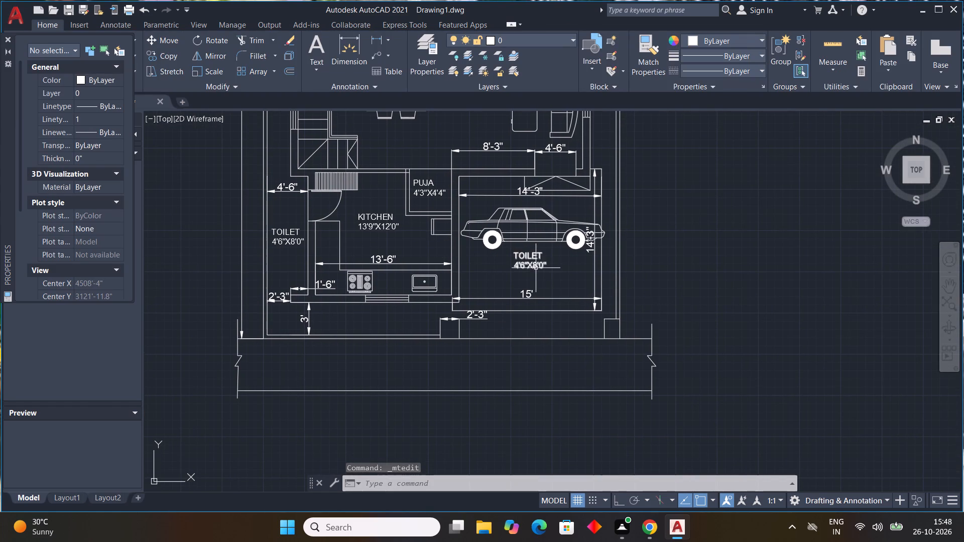
{"action": "double_click", "coordinate": [536, 268]}
{"action": "scroll", "coordinate": [537, 268], "scroll_direction": "up", "scroll_amount": 2}
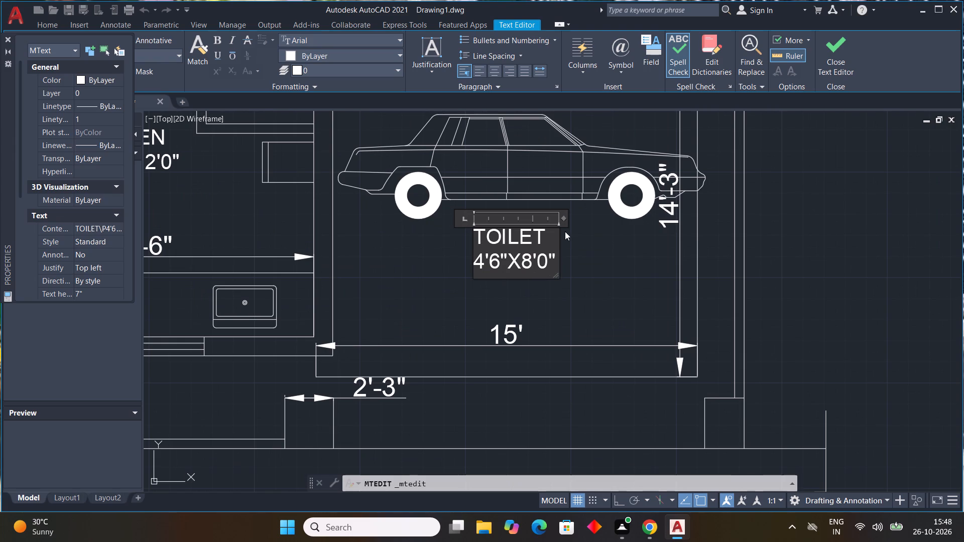
{"action": "left_click_drag", "start_coordinate": [561, 219], "coordinate": [604, 222]}
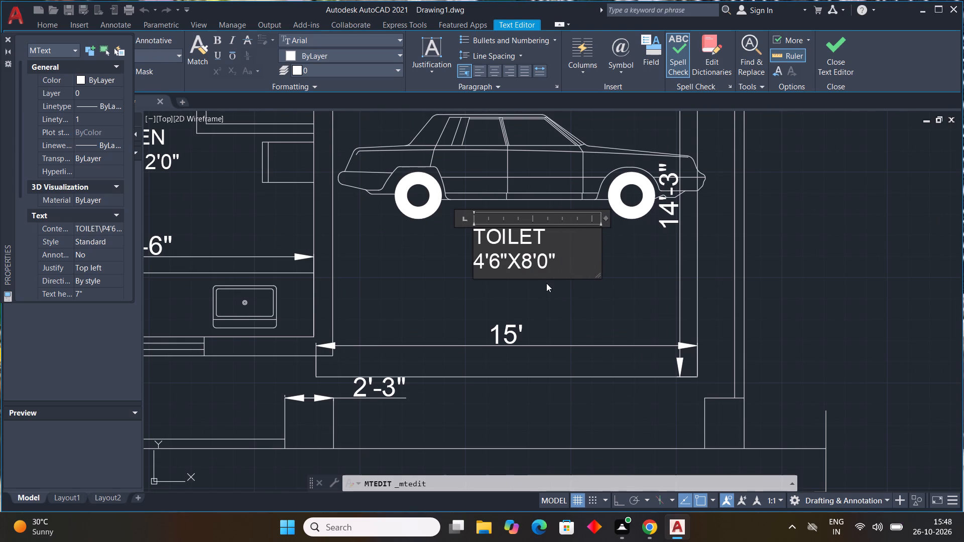
Replace the text of the label below the car with the single line PORTICO.
{"action": "left_click", "coordinate": [561, 262]}
{"action": "key", "text": "BackSpace"}
{"action": "key", "text": "BackSpace"}
{"action": "key", "text": "BackSpace"}
{"action": "key", "text": "BackSpace"}
{"action": "key", "text": "BackSpace"}
{"action": "key", "text": "BackSpace"}
{"action": "key", "text": "BackSpace"}
{"action": "key", "text": "BackSpace"}
{"action": "key", "text": "BackSpace"}
{"action": "key", "text": "BackSpace"}
{"action": "key", "text": "BackSpace"}
{"action": "key", "text": "BackSpace"}
{"action": "key", "text": "BackSpace"}
{"action": "key", "text": "BackSpace"}
{"action": "key", "text": "BackSpace"}
{"action": "key", "text": "BackSpace"}
{"action": "key", "text": "BackSpace"}
{"action": "key", "text": "BackSpace"}
{"action": "key", "text": "BackSpace"}
{"action": "key", "text": "BackSpace"}
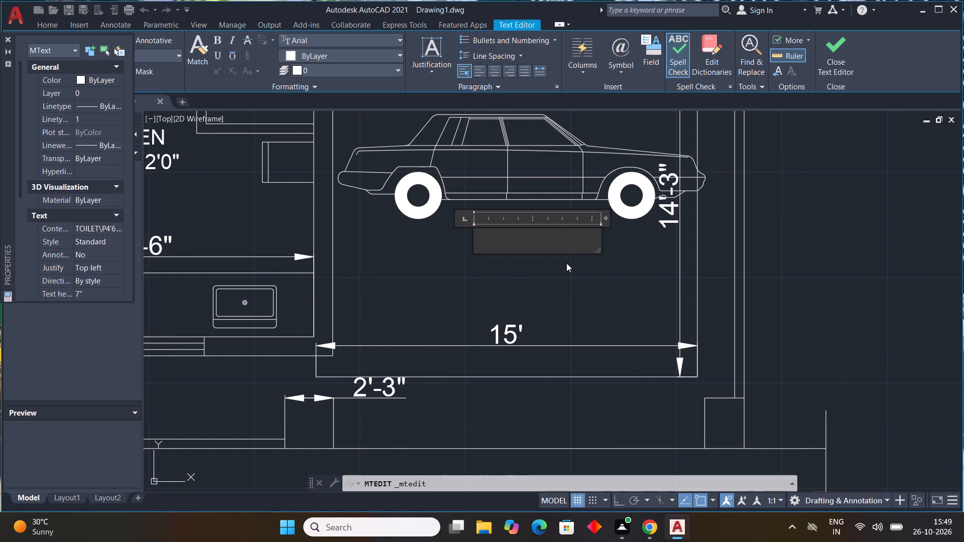
{"action": "type", "text": "PORT"}
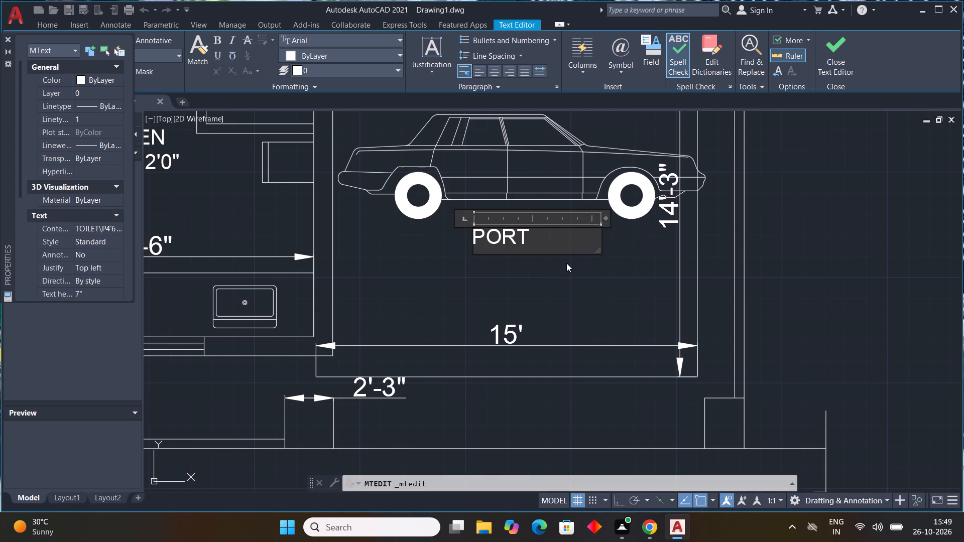
{"action": "type", "text": "ICO"}
{"action": "left_click", "coordinate": [580, 295]}
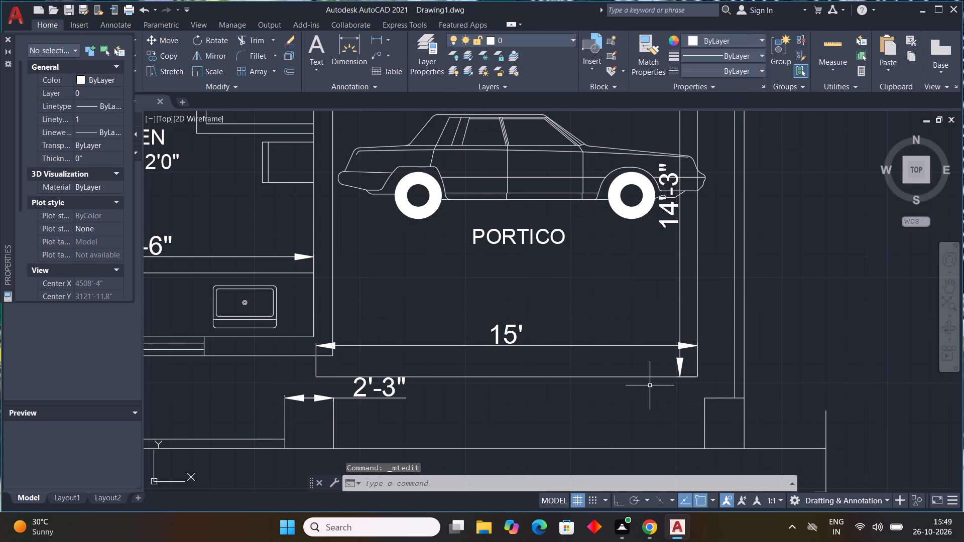
Add multiline text reading 30'0" WIDE EAST ROAD inside the road strip below the house plan.
{"action": "scroll", "coordinate": [650, 343], "scroll_direction": "down", "scroll_amount": 2}
{"action": "middle_click_drag", "start_coordinate": [602, 365], "coordinate": [650, 351]}
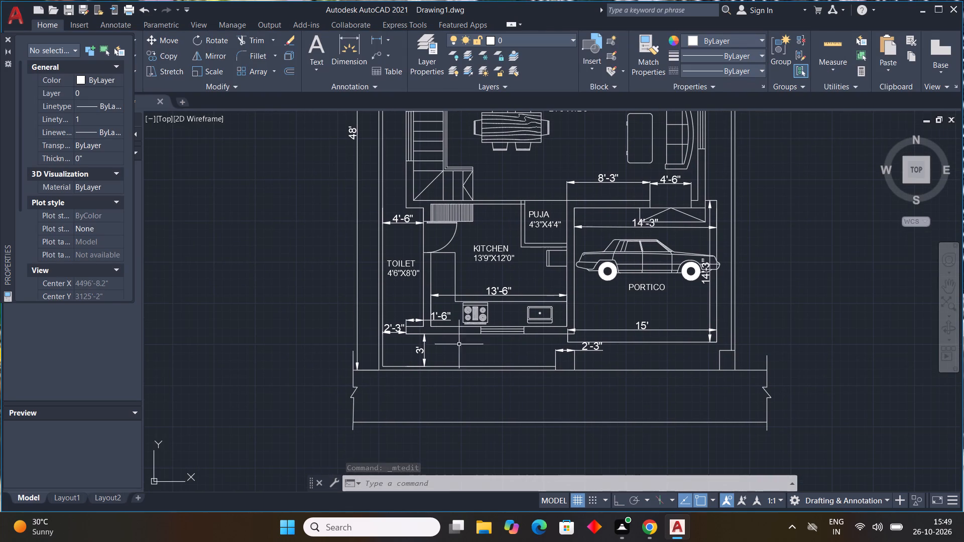
{"action": "middle_click_drag", "start_coordinate": [491, 354], "coordinate": [499, 303]}
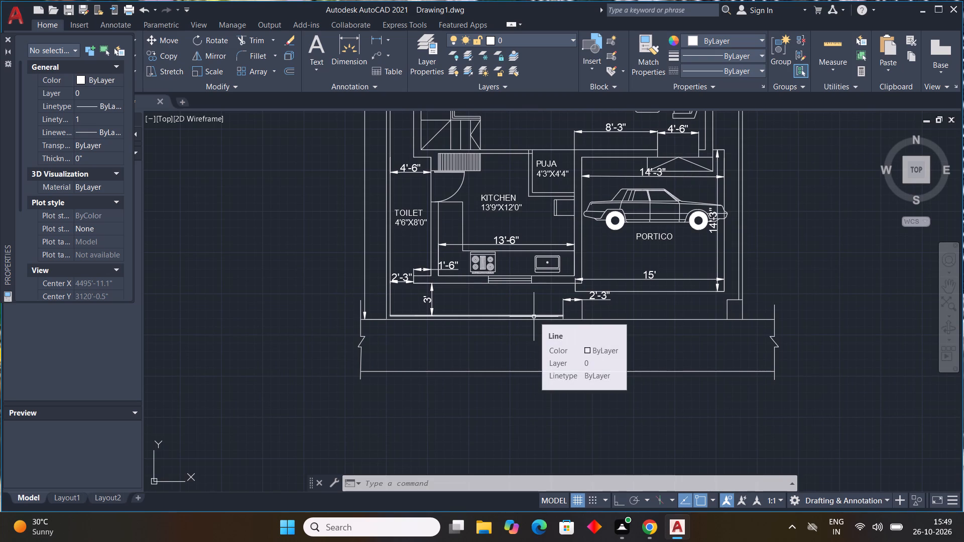
{"action": "left_click", "coordinate": [314, 49]}
{"action": "middle_click_drag", "start_coordinate": [531, 351], "coordinate": [447, 263]}
{"action": "middle_click", "coordinate": [447, 263]}
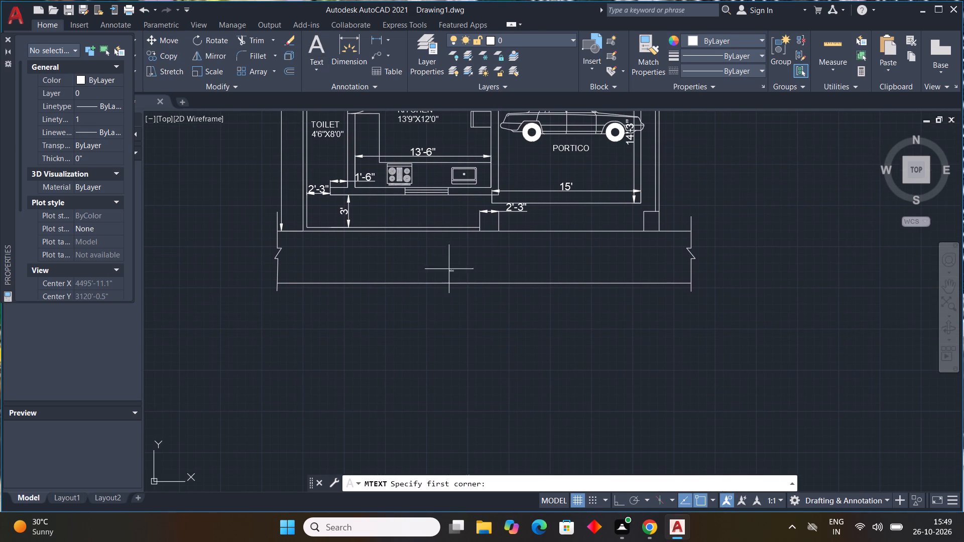
{"action": "left_click", "coordinate": [351, 243]}
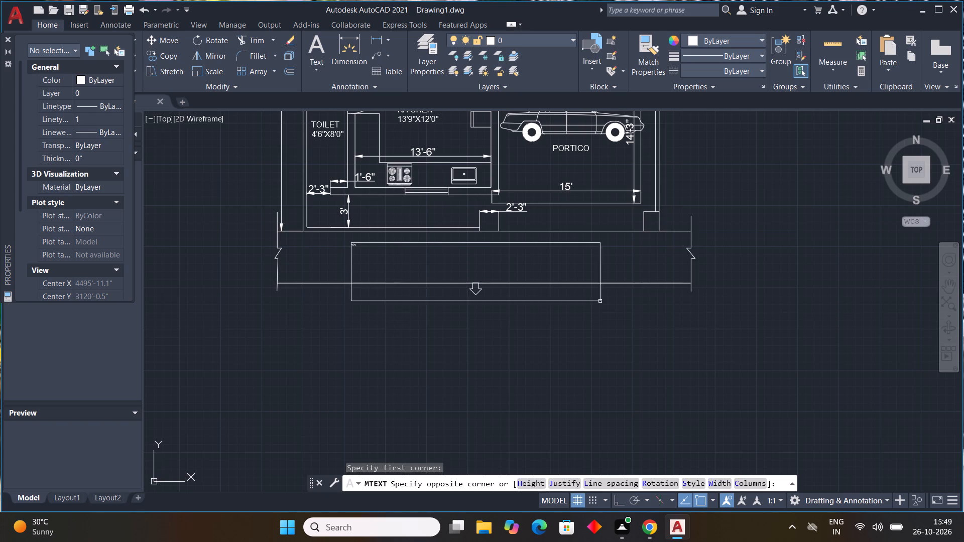
{"action": "left_click", "coordinate": [611, 263]}
{"action": "type", "text": "30'0\""}
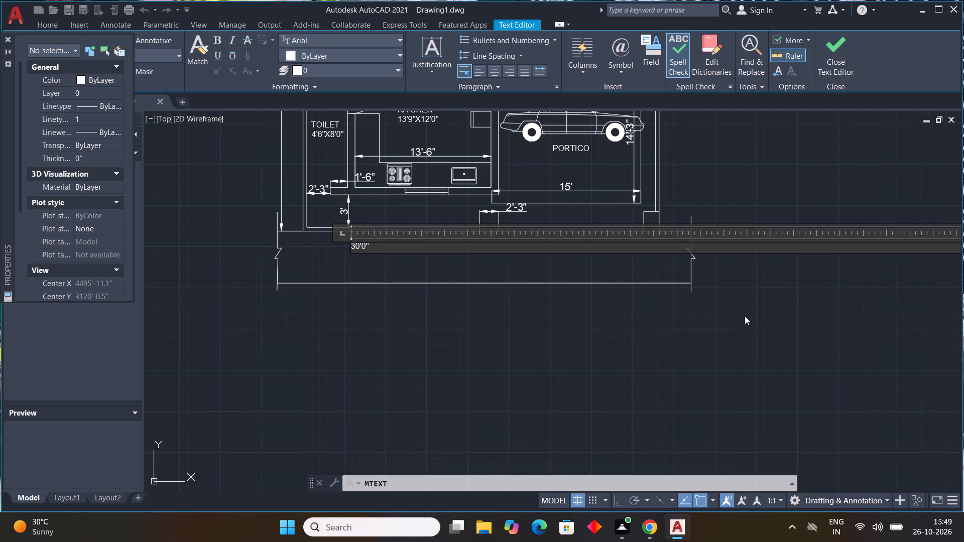
{"action": "key", "text": "space"}
{"action": "type", "text": "WIDE"}
{"action": "key", "text": "space"}
{"action": "type", "text": "EAST"}
{"action": "key", "text": "space"}
{"action": "type", "text": "ROAD"}
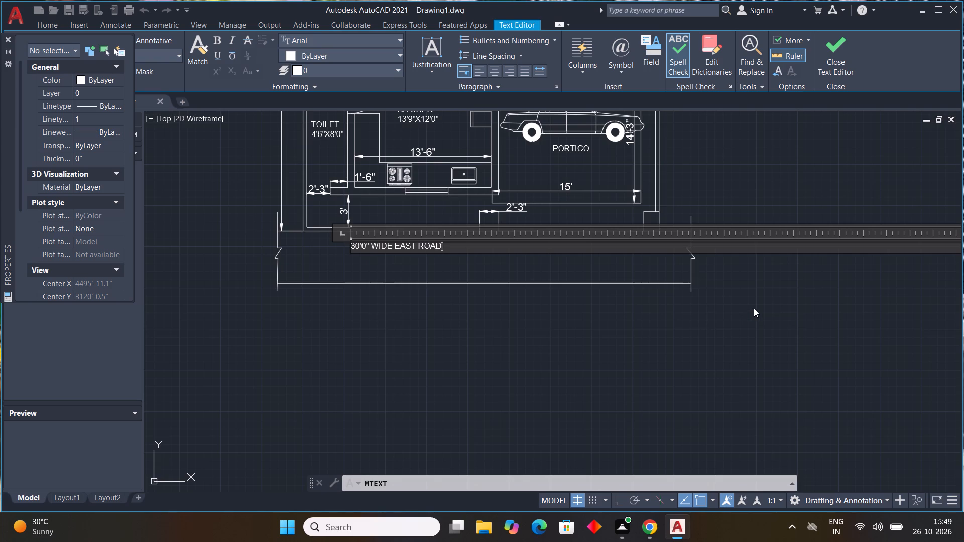
{"action": "left_click", "coordinate": [465, 269]}
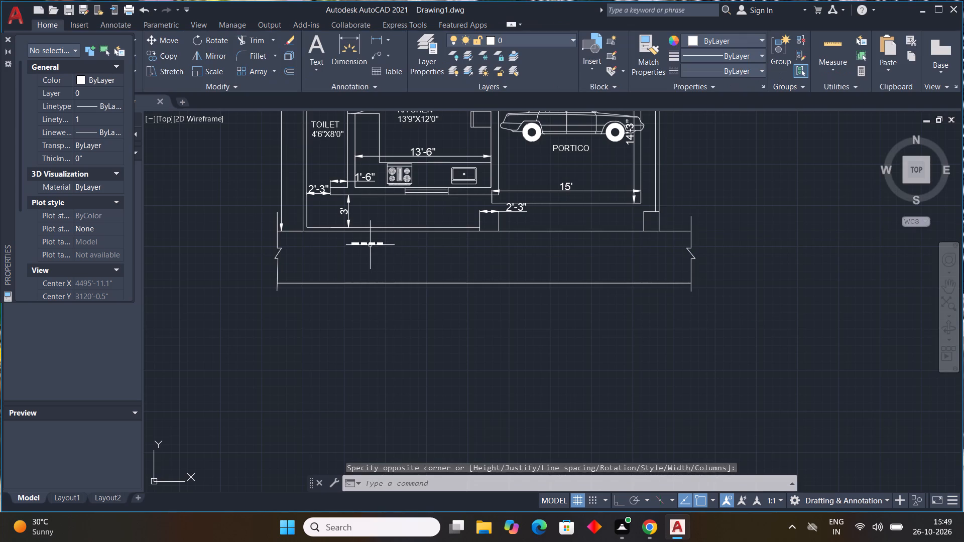
Set the text height of the road label to 1'.
{"action": "left_click", "coordinate": [372, 244]}
{"action": "scroll", "coordinate": [63, 235], "scroll_direction": "down", "scroll_amount": 3}
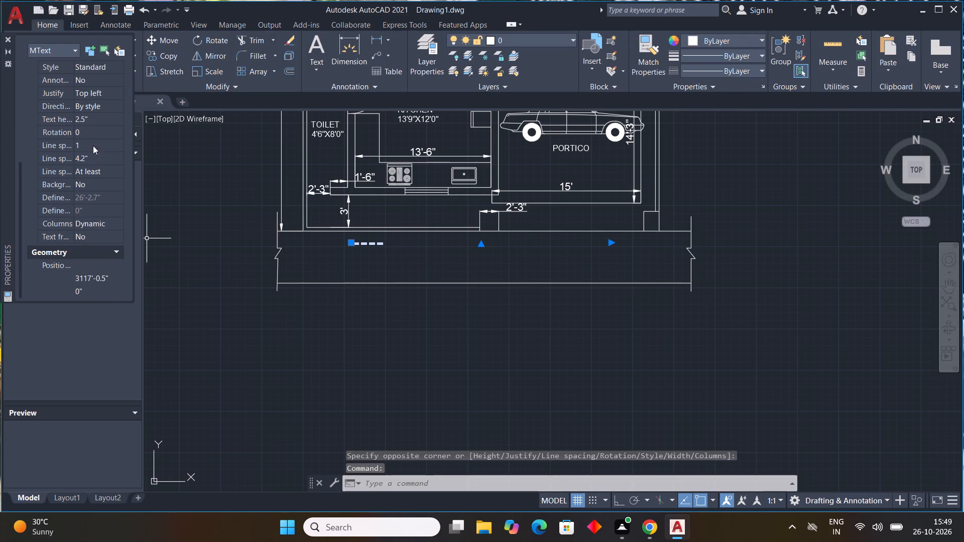
{"action": "left_click", "coordinate": [95, 122]}
{"action": "left_click_drag", "start_coordinate": [99, 118], "coordinate": [12, 95]}
{"action": "key", "text": "1"}
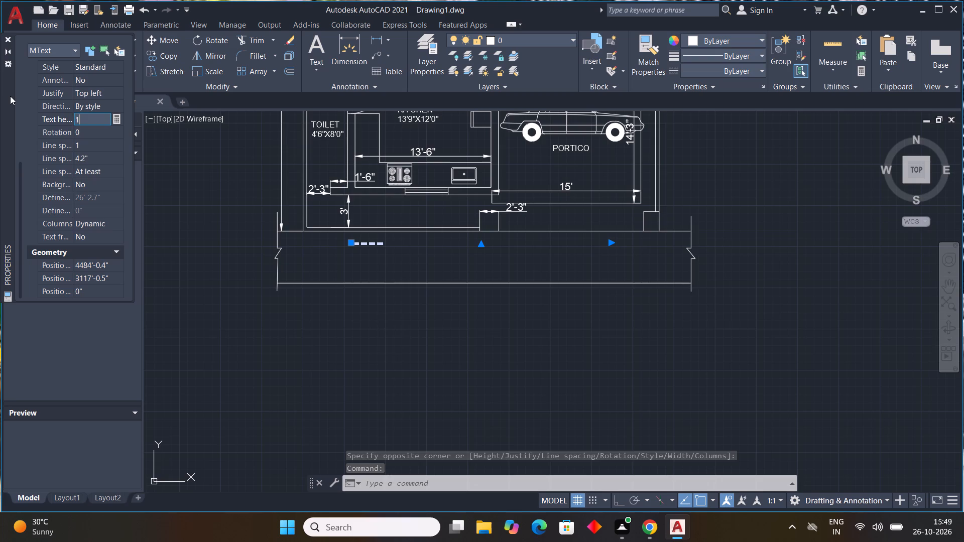
{"action": "key", "text": "apostrophe"}
{"action": "key", "text": "Return"}
{"action": "key", "text": "Escape"}
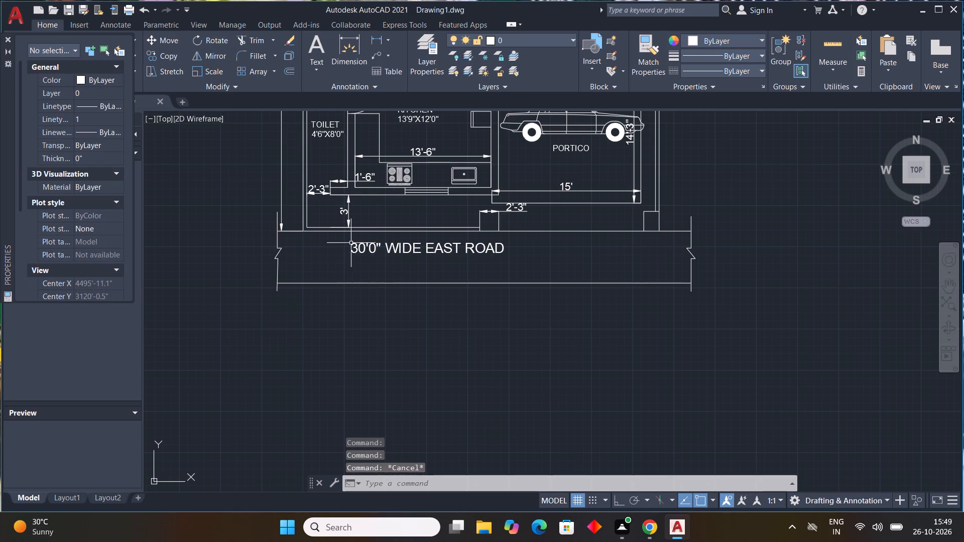
Move the 30'0" WIDE EAST ROAD label slightly down so it sits midway between the two road lines.
{"action": "left_click", "coordinate": [360, 246]}
{"action": "left_click_drag", "start_coordinate": [349, 243], "coordinate": [354, 245]}
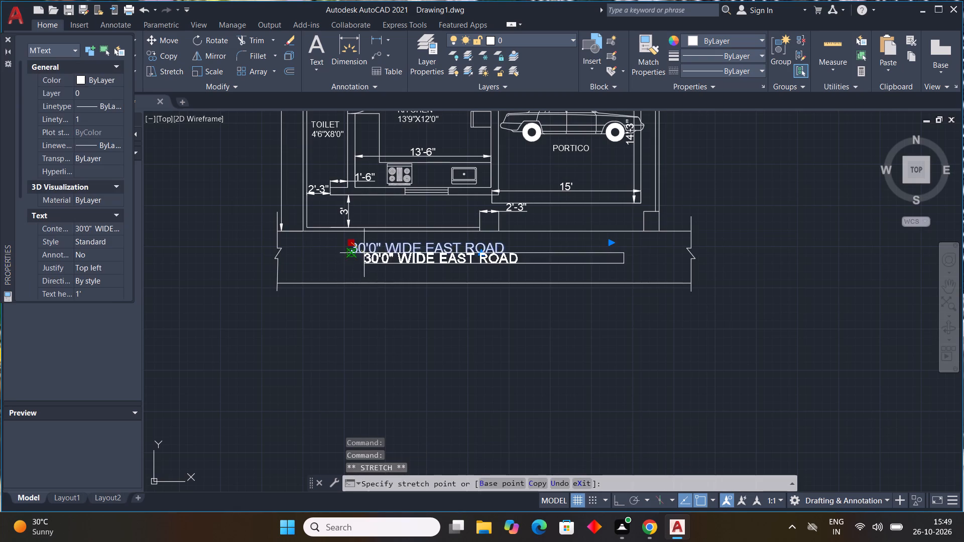
{"action": "left_click", "coordinate": [366, 253]}
{"action": "key", "text": "Escape"}
{"action": "key", "text": "Escape"}
Add multiline text reading GROUND FLOOR PLAN just below the road strip.
{"action": "middle_click_drag", "start_coordinate": [445, 303], "coordinate": [446, 246]}
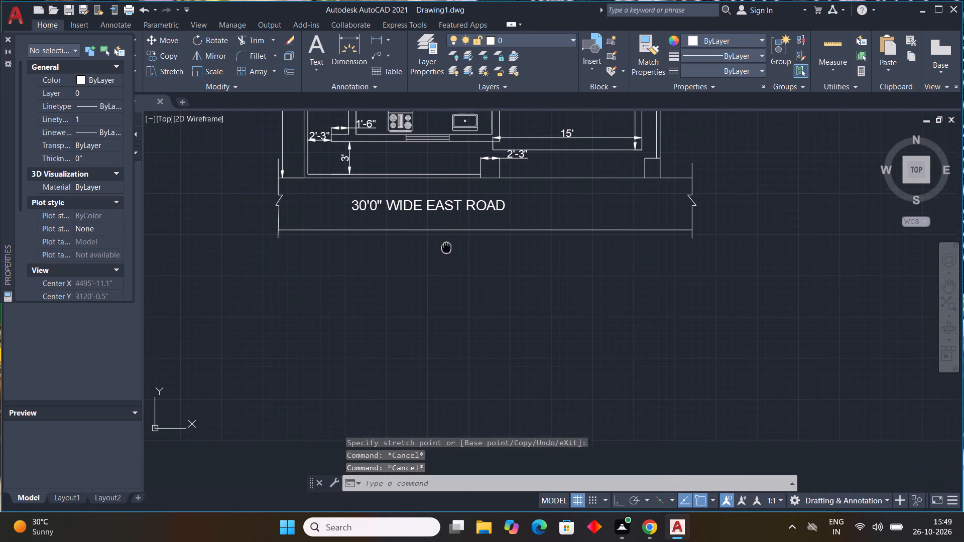
{"action": "middle_click_drag", "start_coordinate": [446, 246], "coordinate": [448, 231]}
{"action": "left_click", "coordinate": [315, 45]}
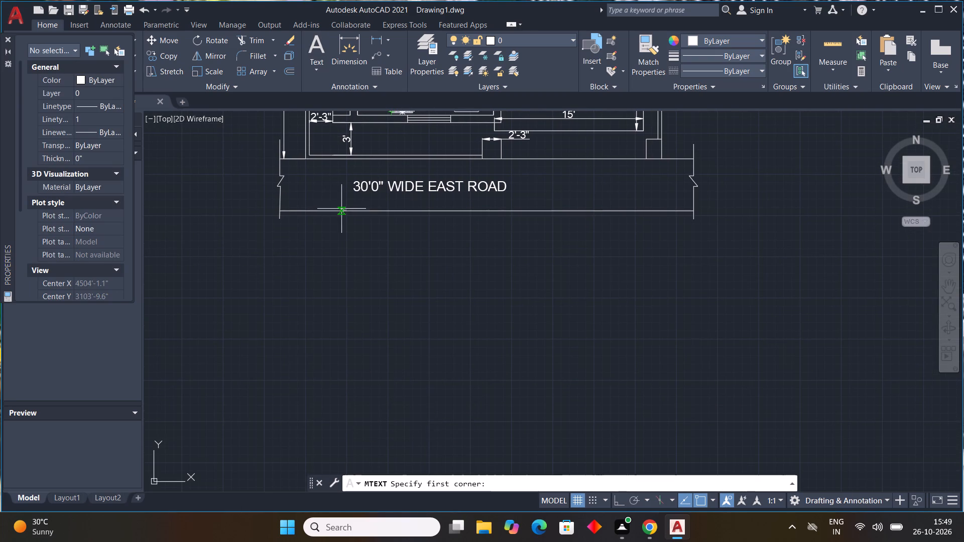
{"action": "left_click", "coordinate": [343, 220]}
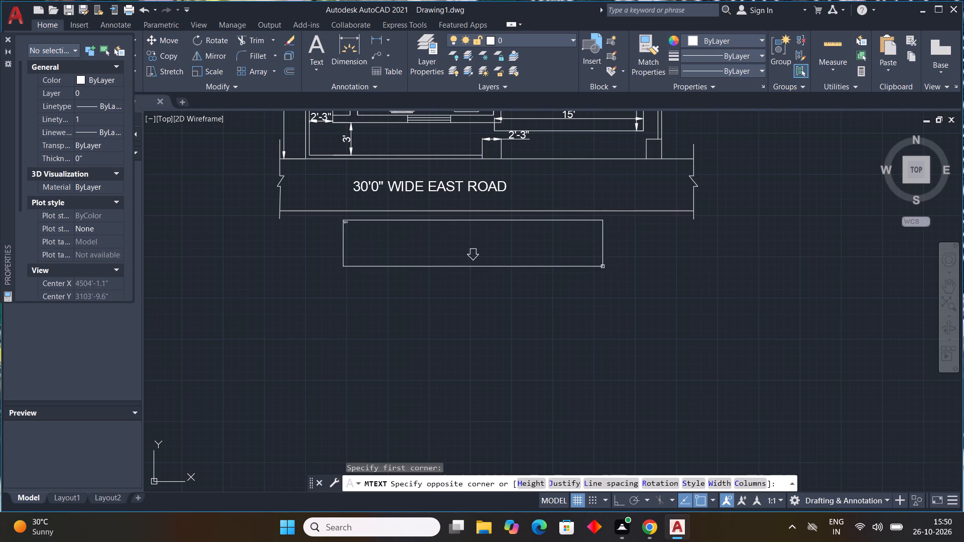
{"action": "left_click", "coordinate": [620, 260]}
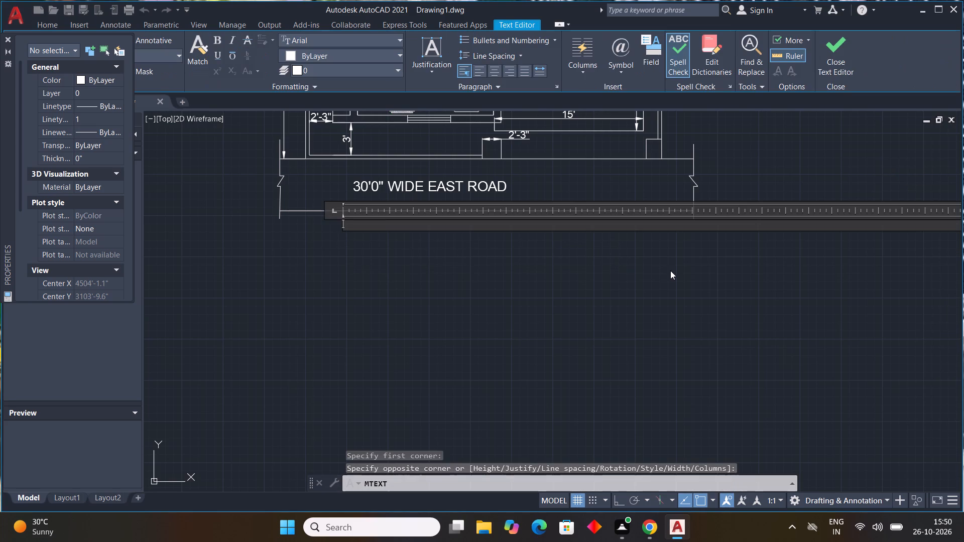
{"action": "type", "text": "GR"}
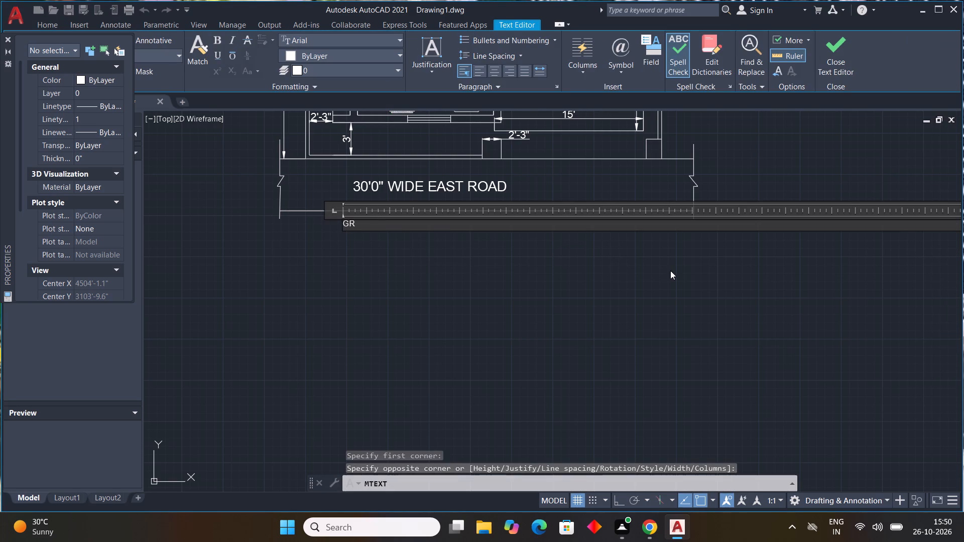
{"action": "type", "text": "OUND"}
{"action": "key", "text": "space"}
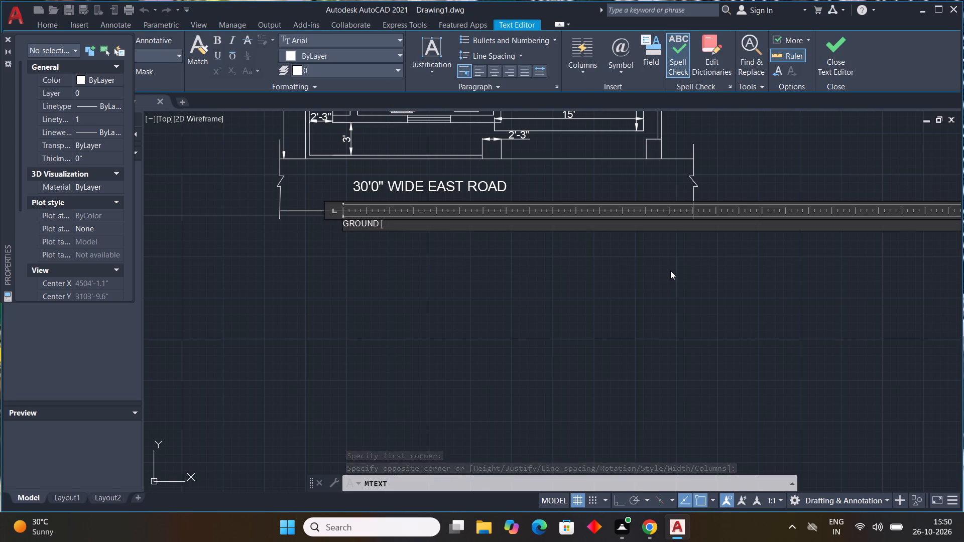
{"action": "type", "text": "FLOOR"}
{"action": "key", "text": "space"}
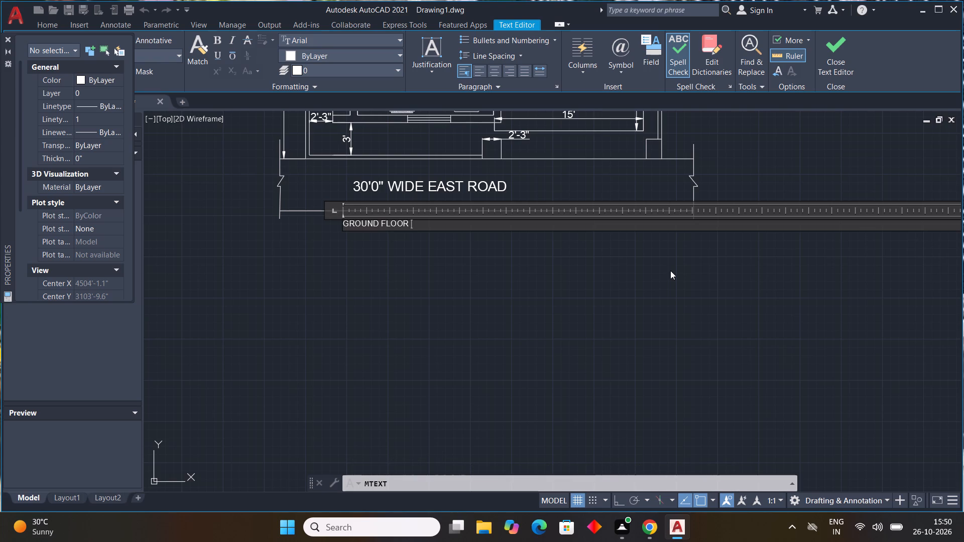
{"action": "type", "text": "PLAN"}
{"action": "left_click", "coordinate": [423, 301]}
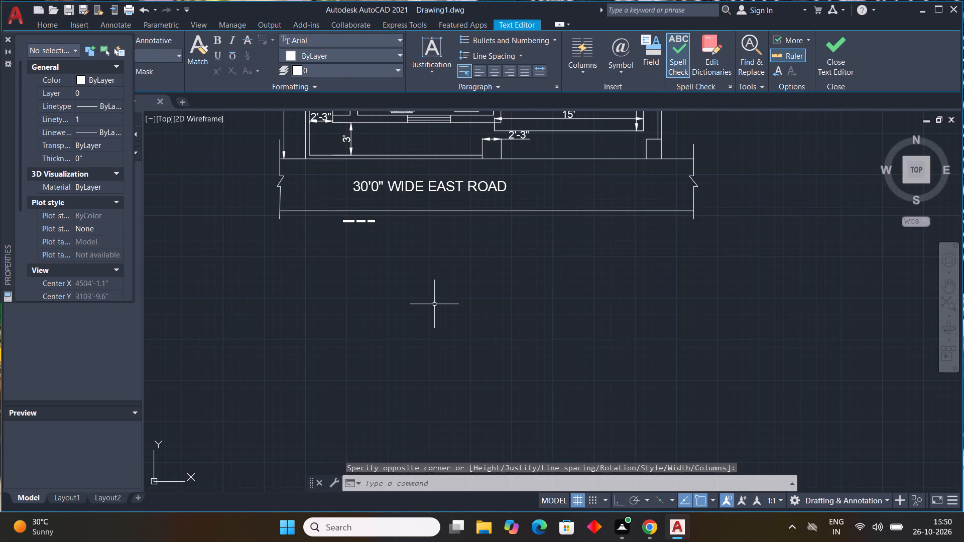
Set the text height of the GROUND FLOOR PLAN title to 1'.
{"action": "left_click", "coordinate": [355, 222]}
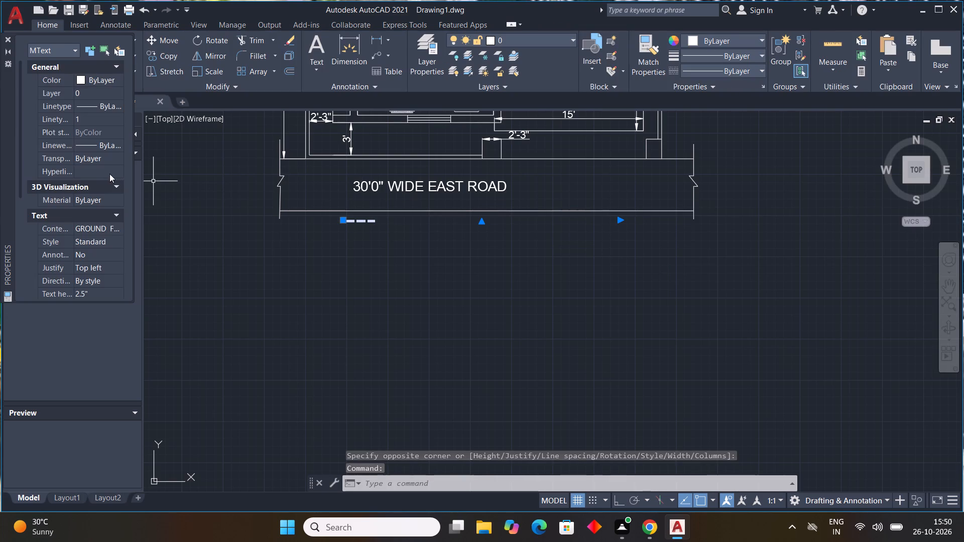
{"action": "scroll", "coordinate": [108, 178], "scroll_direction": "down", "scroll_amount": 2}
{"action": "left_click", "coordinate": [101, 177]}
{"action": "left_click_drag", "start_coordinate": [101, 177], "coordinate": [45, 170]}
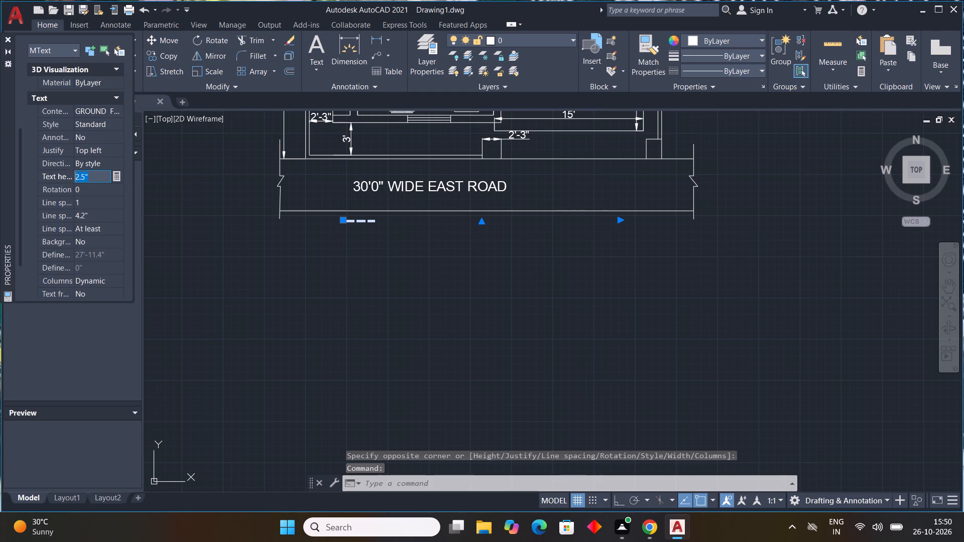
{"action": "left_click_drag", "start_coordinate": [45, 170], "coordinate": [10, 162]}
{"action": "key", "text": "1"}
{"action": "key", "text": "apostrophe"}
{"action": "key", "text": "Return"}
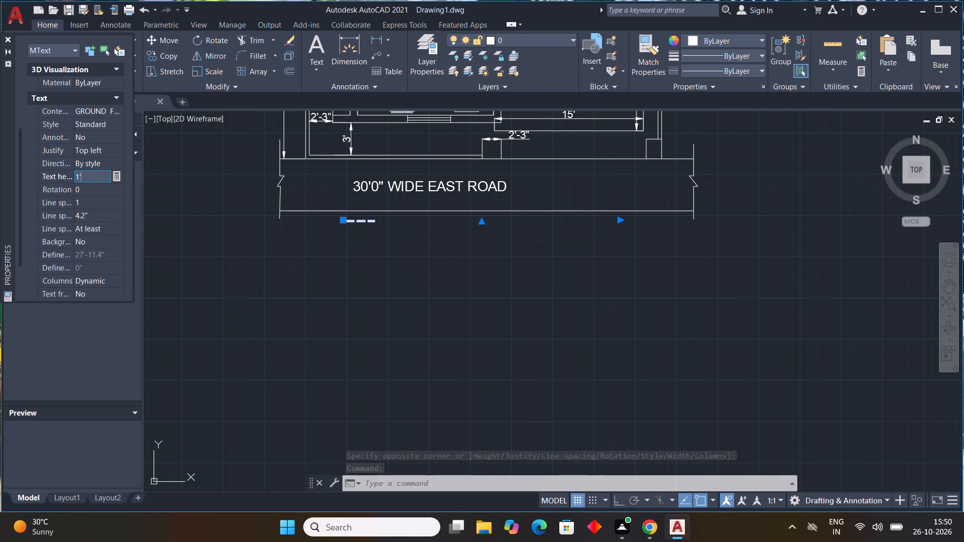
{"action": "key", "text": "Escape"}
{"action": "key", "text": "Escape"}
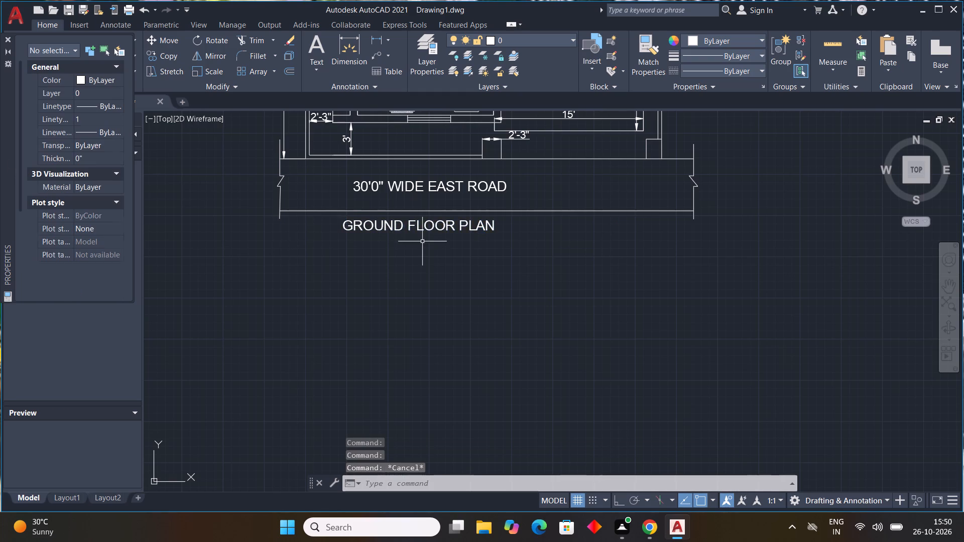
{"action": "key", "text": "Escape"}
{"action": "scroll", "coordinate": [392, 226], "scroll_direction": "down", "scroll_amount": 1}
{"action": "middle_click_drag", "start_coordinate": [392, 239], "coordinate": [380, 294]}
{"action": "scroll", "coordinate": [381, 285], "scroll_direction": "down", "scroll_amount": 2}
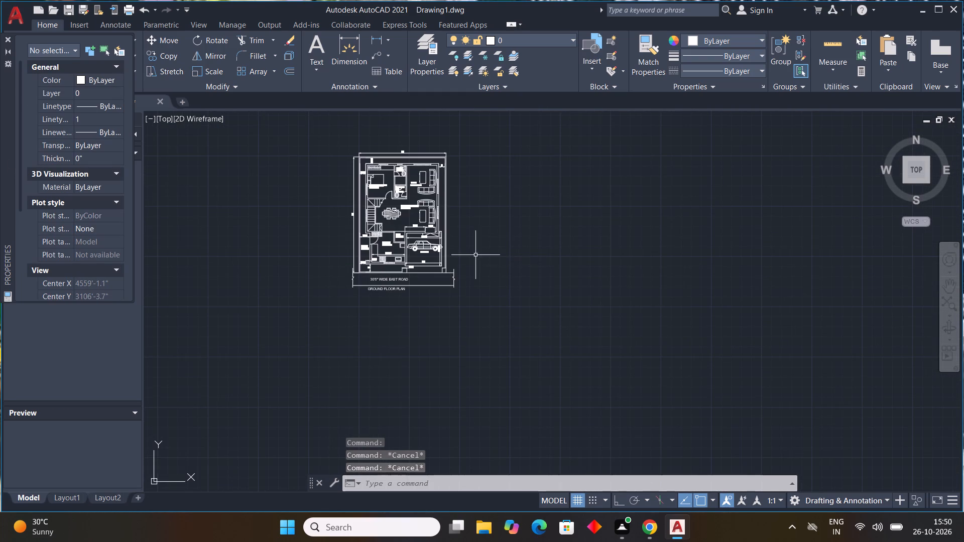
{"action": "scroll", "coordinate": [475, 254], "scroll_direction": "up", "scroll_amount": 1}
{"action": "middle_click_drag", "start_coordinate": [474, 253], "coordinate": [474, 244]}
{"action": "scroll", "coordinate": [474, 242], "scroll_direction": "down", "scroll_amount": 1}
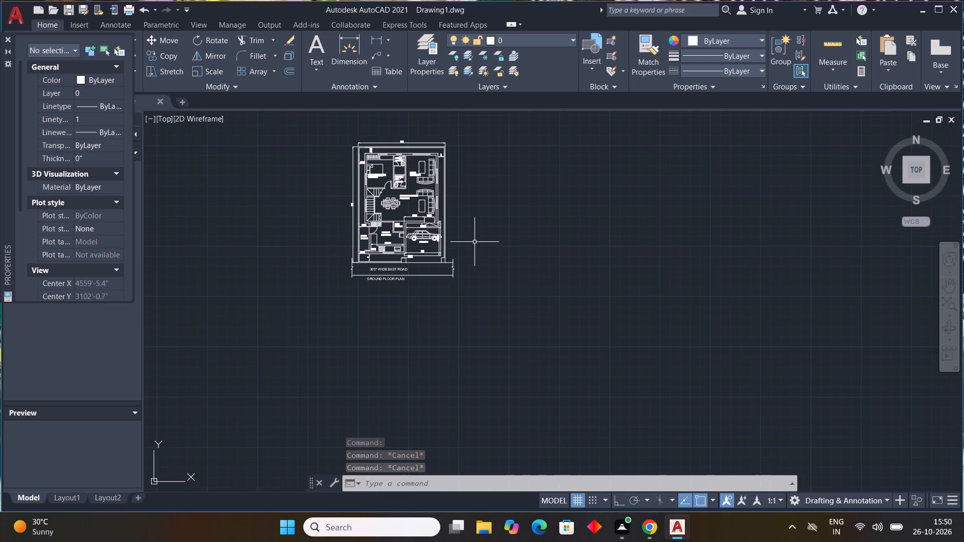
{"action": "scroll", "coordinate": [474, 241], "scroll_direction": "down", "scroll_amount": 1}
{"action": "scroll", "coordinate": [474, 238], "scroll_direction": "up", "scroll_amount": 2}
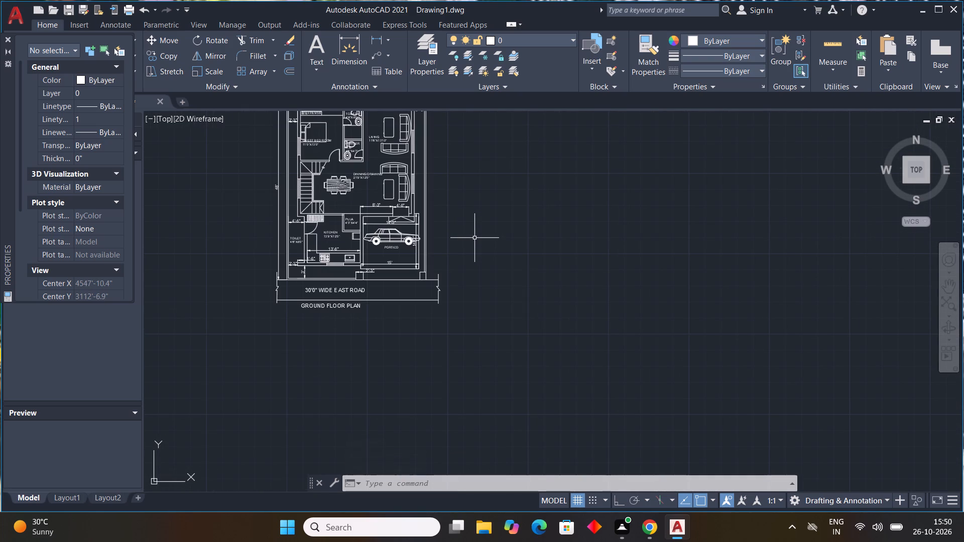
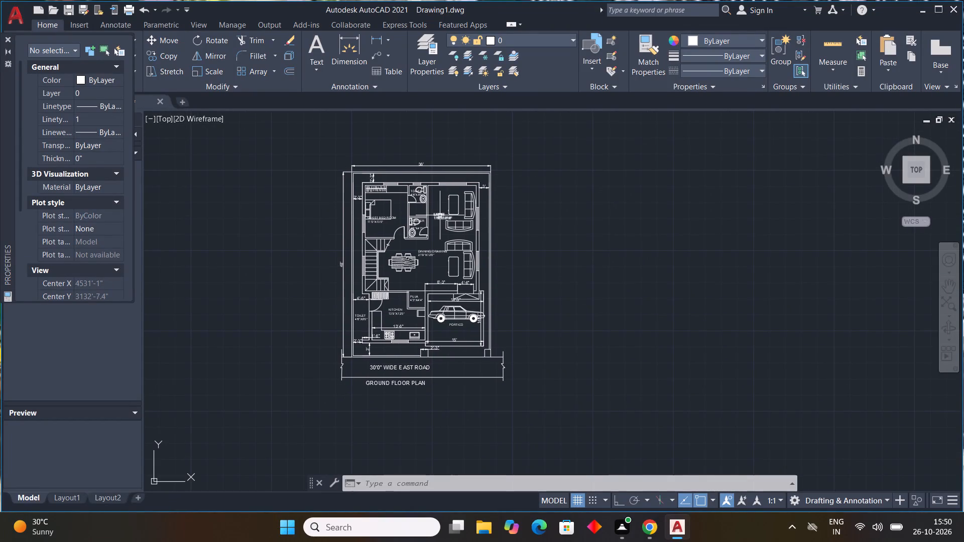
Hatch the guest bedroom's outer corner wall, its toilet-side wall and the stair-side wall with ANSI31 in colour 153,27,30.
{"action": "scroll", "coordinate": [359, 198], "scroll_direction": "up", "scroll_amount": 2}
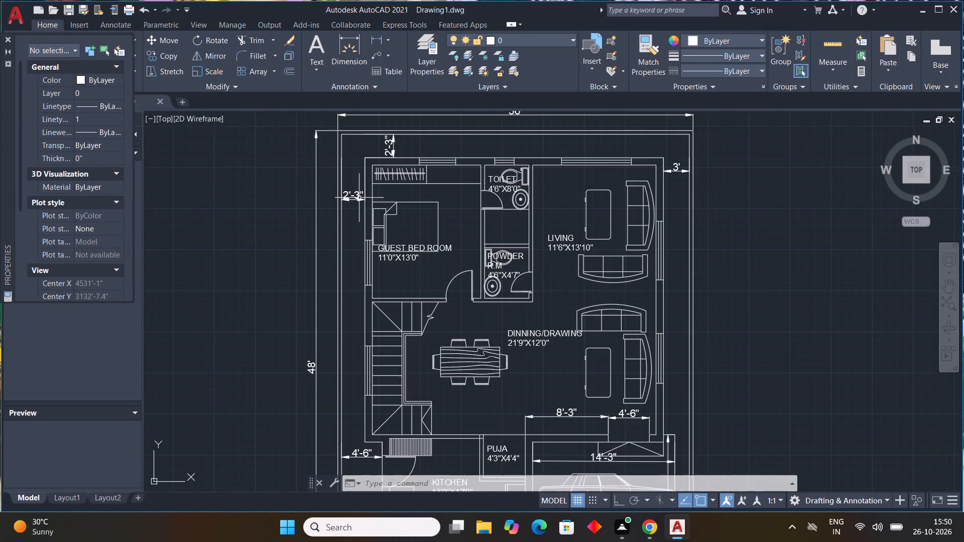
{"action": "type", "text": "H"}
{"action": "key", "text": "space"}
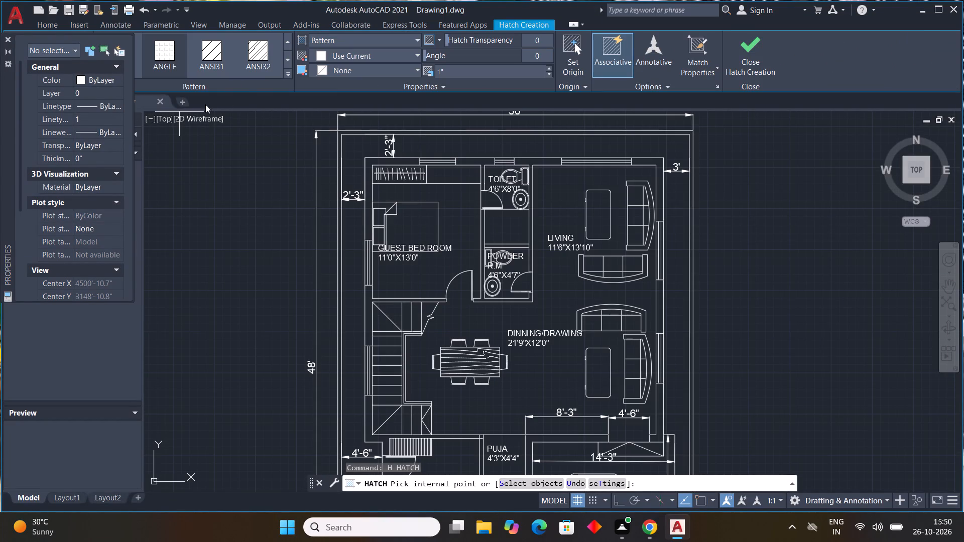
{"action": "left_click", "coordinate": [200, 54]}
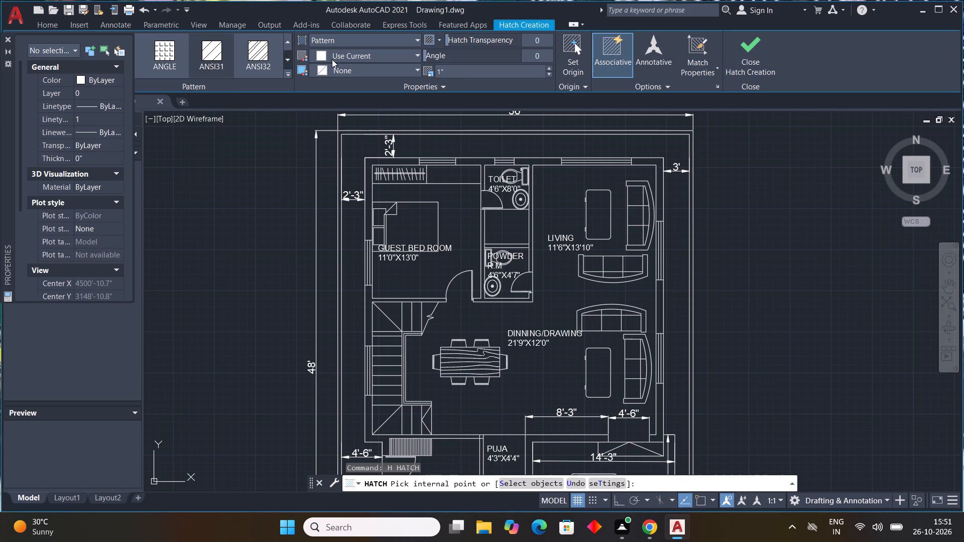
{"action": "left_click", "coordinate": [367, 55]}
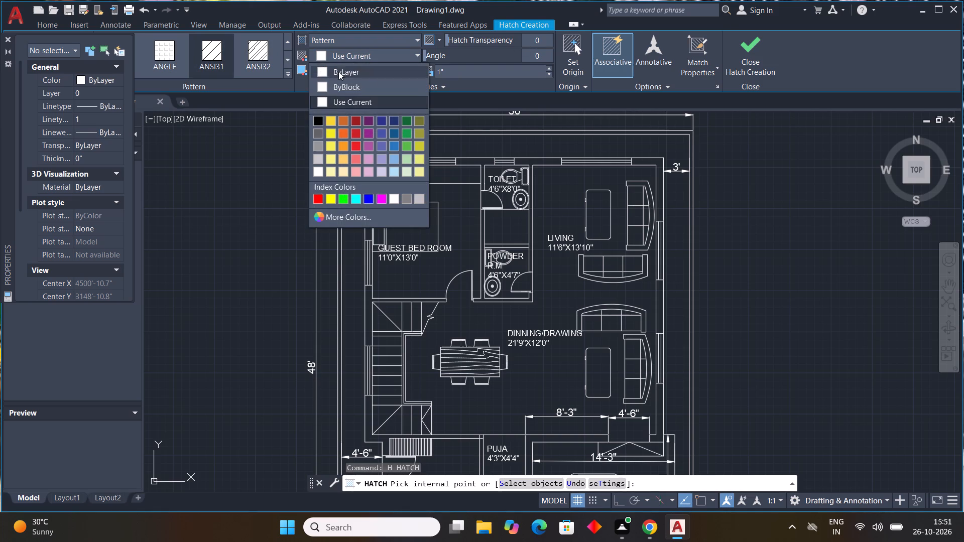
{"action": "left_click", "coordinate": [354, 122]}
{"action": "scroll", "coordinate": [368, 180], "scroll_direction": "down", "scroll_amount": 1}
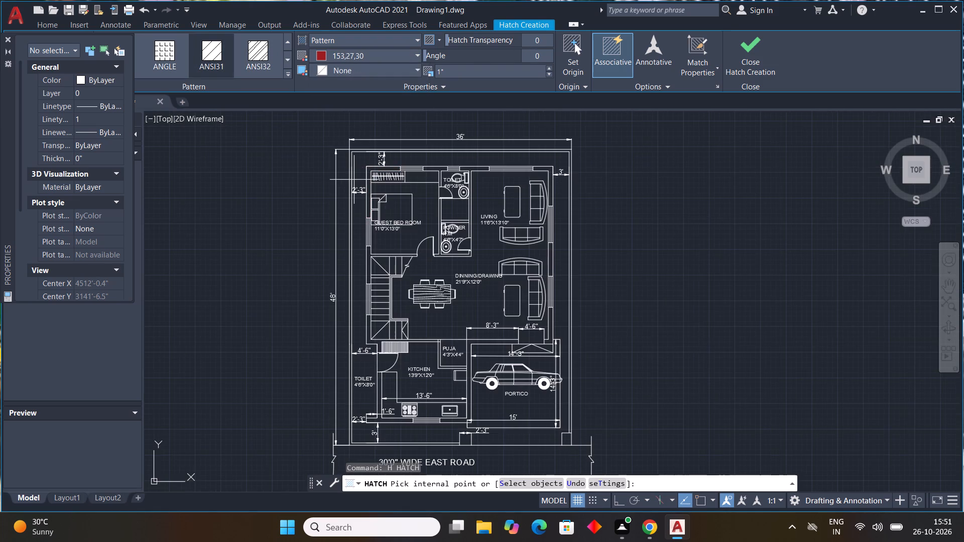
{"action": "scroll", "coordinate": [340, 181], "scroll_direction": "up", "scroll_amount": 3}
{"action": "left_click", "coordinate": [414, 202]}
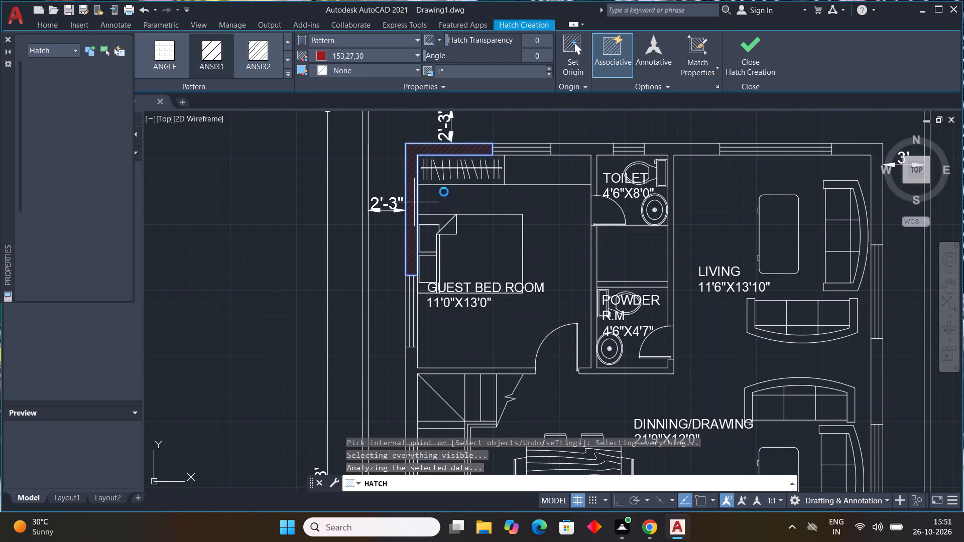
{"action": "left_click", "coordinate": [563, 151]}
{"action": "scroll", "coordinate": [605, 191], "scroll_direction": "down", "scroll_amount": 1}
{"action": "middle_click_drag", "start_coordinate": [605, 191], "coordinate": [533, 112]}
{"action": "left_click", "coordinate": [411, 239]}
Add the staircase's lower wall, the puja walls and the kitchen's toilet-side and portico-side walls to the same hatch.
{"action": "middle_click_drag", "start_coordinate": [427, 290], "coordinate": [428, 209]}
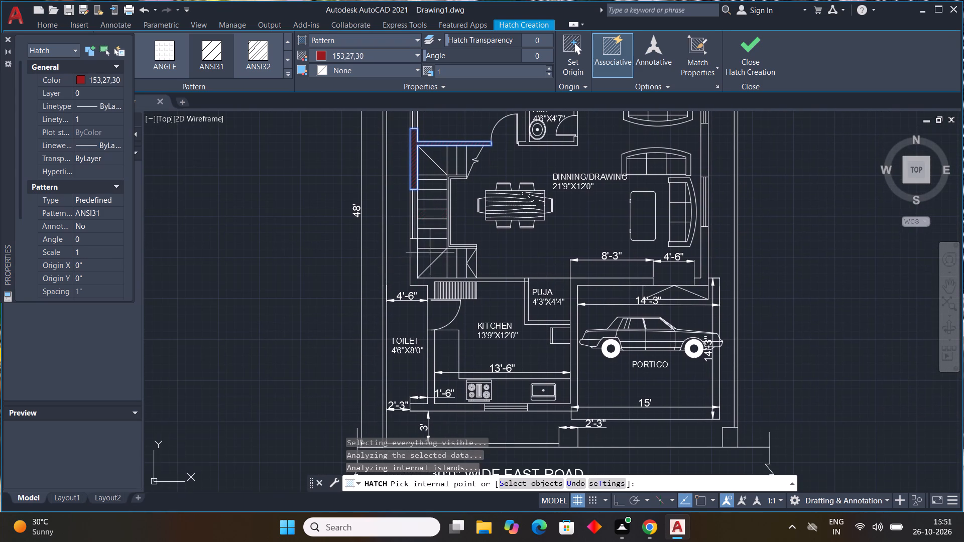
{"action": "left_click", "coordinate": [421, 278]}
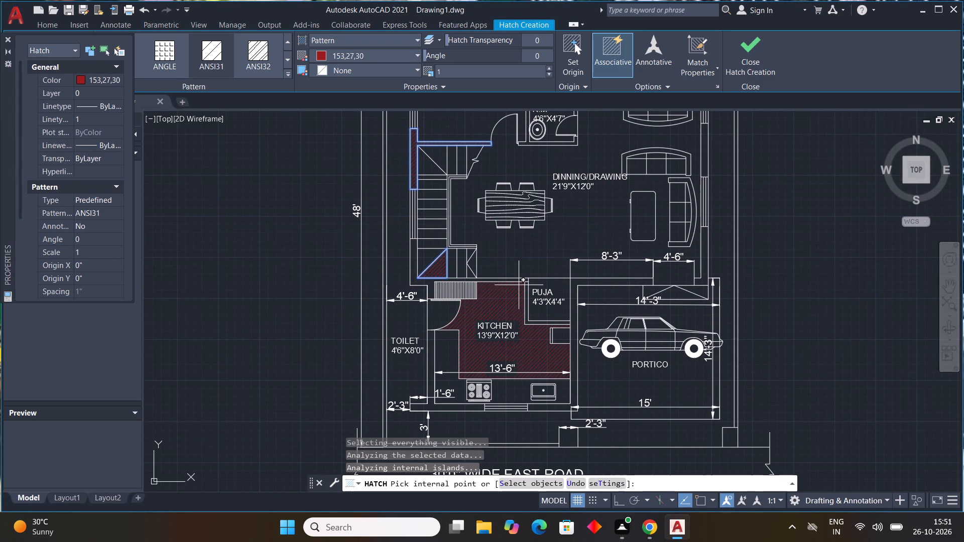
{"action": "key", "text": "ctrl+z"}
{"action": "left_click", "coordinate": [415, 275]}
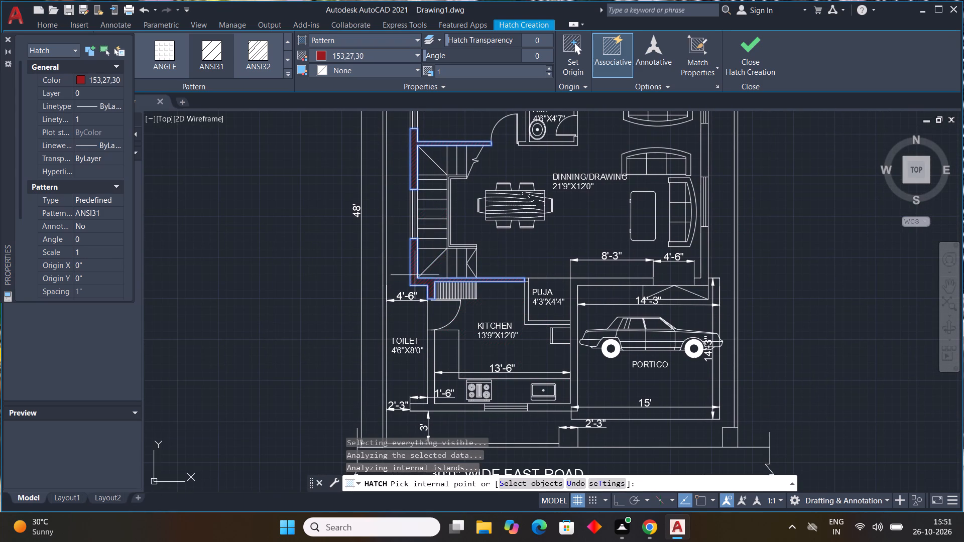
{"action": "left_click", "coordinate": [542, 324]}
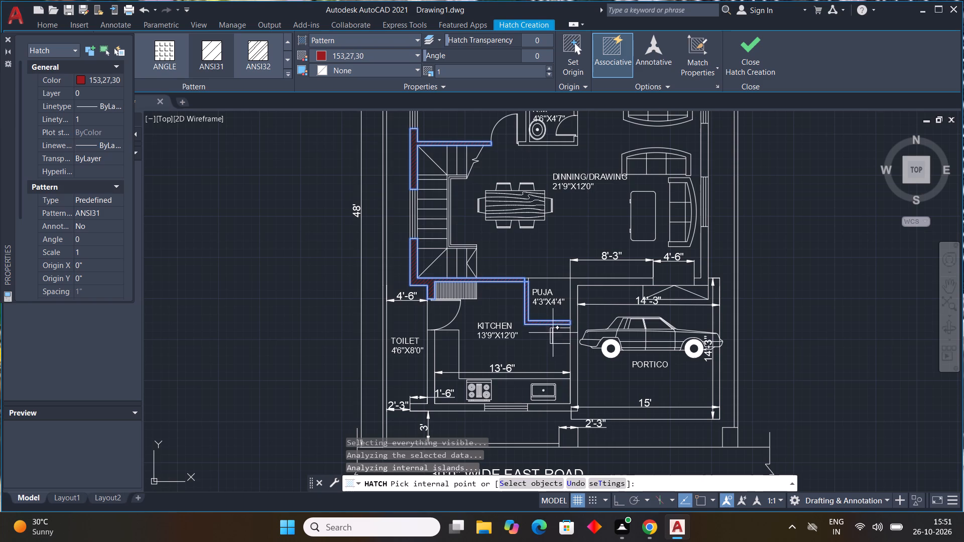
{"action": "scroll", "coordinate": [526, 282], "scroll_direction": "up", "scroll_amount": 4}
{"action": "left_click", "coordinate": [524, 268]}
{"action": "scroll", "coordinate": [537, 299], "scroll_direction": "down", "scroll_amount": 2}
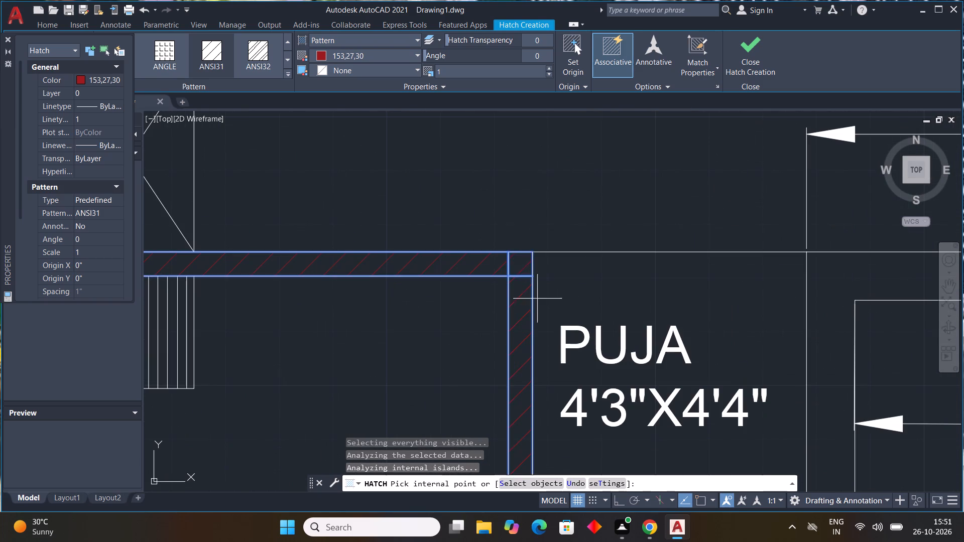
{"action": "scroll", "coordinate": [537, 299], "scroll_direction": "down", "scroll_amount": 1}
{"action": "middle_click_drag", "start_coordinate": [632, 345], "coordinate": [555, 245]}
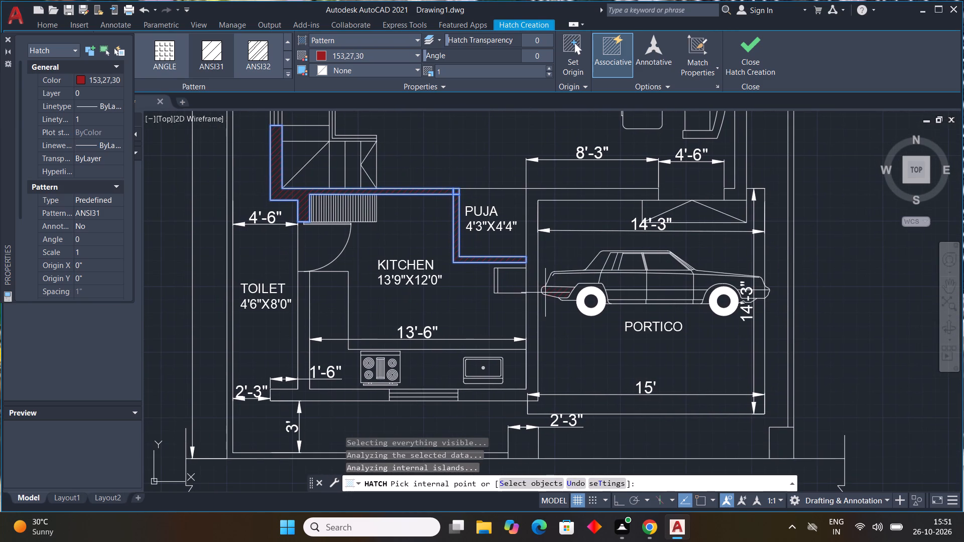
{"action": "left_click", "coordinate": [534, 289]}
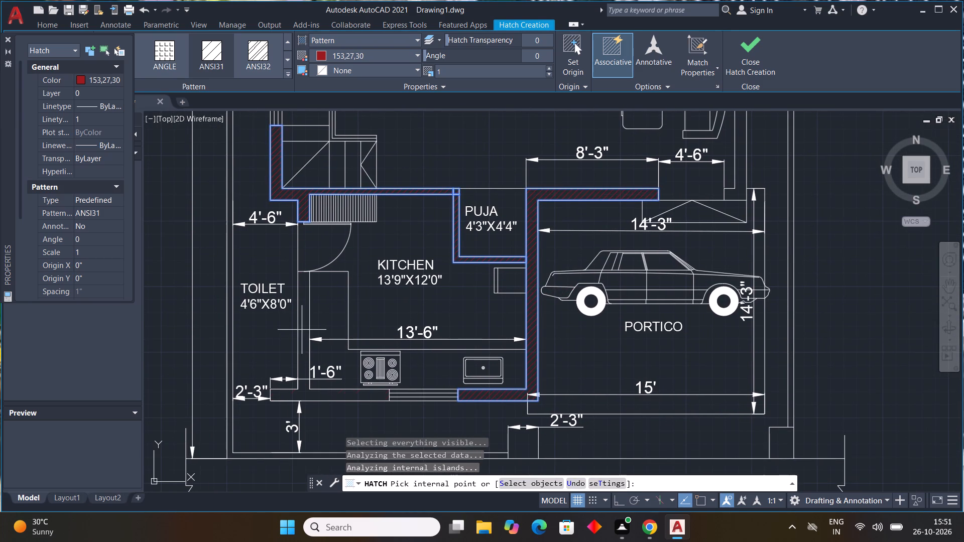
{"action": "left_click", "coordinate": [304, 329]}
Hatch the wall corner beside the 4'-6" entrance and the outer wall pier between the dining/drawing and living windows.
{"action": "scroll", "coordinate": [481, 325], "scroll_direction": "down", "scroll_amount": 1}
{"action": "middle_click_drag", "start_coordinate": [481, 325], "coordinate": [395, 340]}
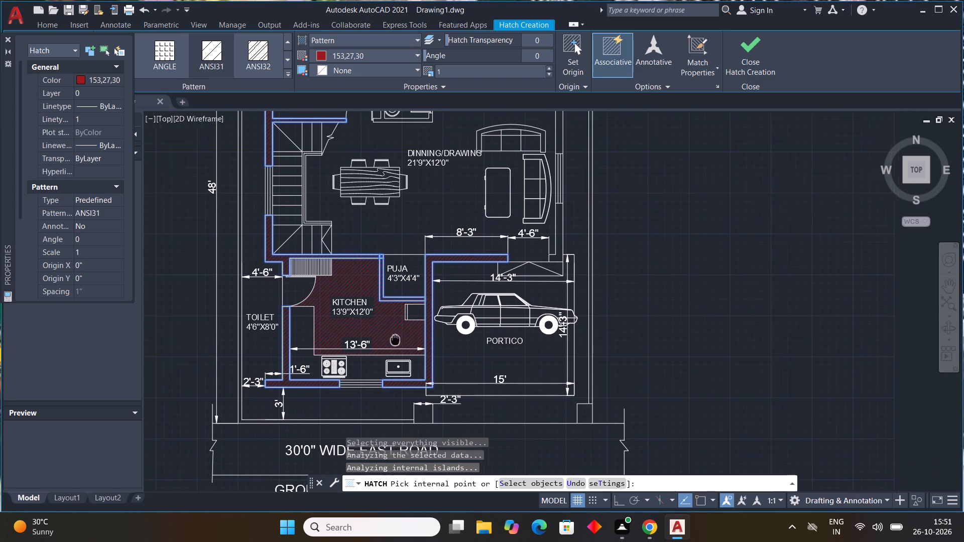
{"action": "middle_click_drag", "start_coordinate": [395, 340], "coordinate": [391, 340]}
{"action": "left_click", "coordinate": [549, 259]}
{"action": "middle_click_drag", "start_coordinate": [568, 247], "coordinate": [540, 280]}
{"action": "scroll", "coordinate": [558, 288], "scroll_direction": "down", "scroll_amount": 1}
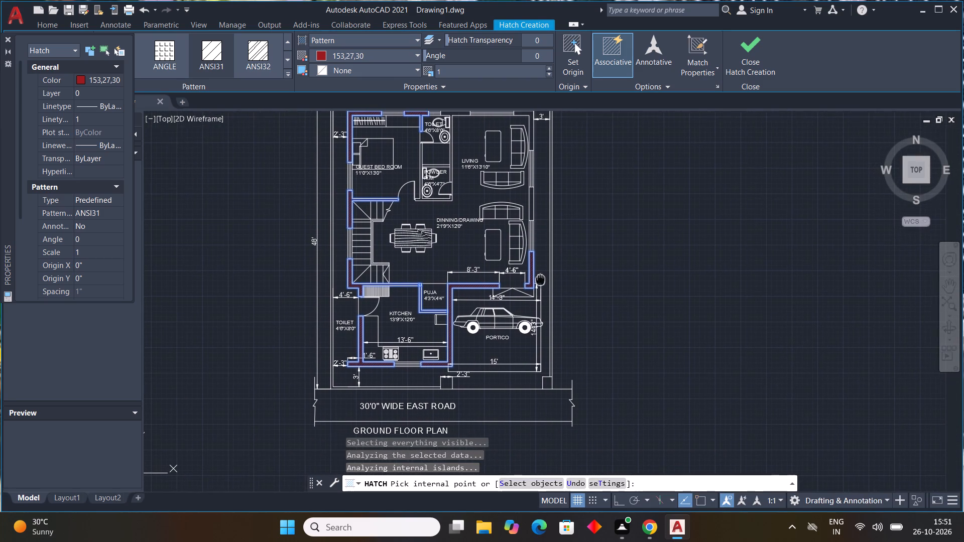
{"action": "middle_click_drag", "start_coordinate": [540, 280], "coordinate": [532, 304]}
{"action": "scroll", "coordinate": [530, 279], "scroll_direction": "up", "scroll_amount": 2}
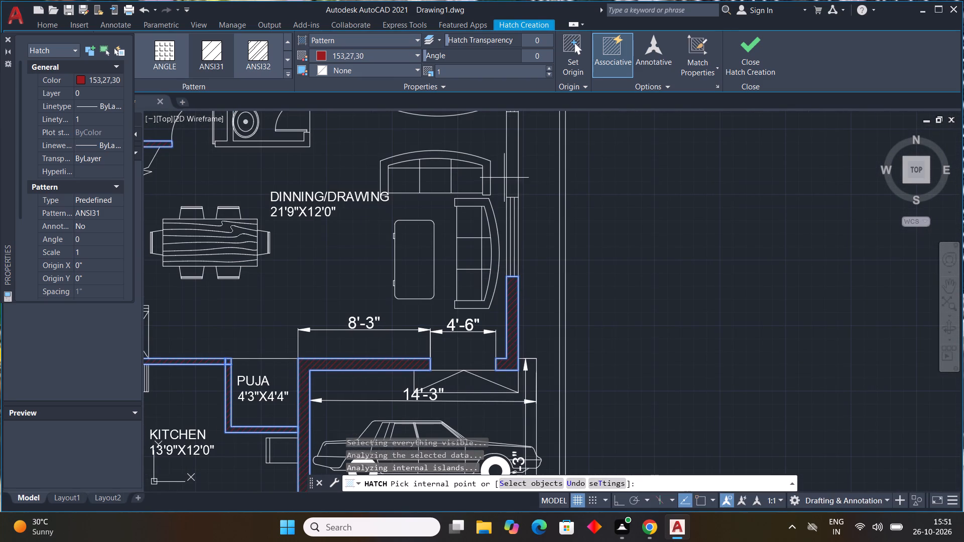
{"action": "left_click", "coordinate": [512, 172]}
Hatch the living room's outer corner wall and the walls enclosing the toilet and powder room, finishing the wall hatch.
{"action": "middle_click_drag", "start_coordinate": [518, 194], "coordinate": [529, 317]}
{"action": "scroll", "coordinate": [521, 208], "scroll_direction": "down", "scroll_amount": 1}
{"action": "scroll", "coordinate": [530, 310], "scroll_direction": "down", "scroll_amount": 1}
{"action": "scroll", "coordinate": [535, 293], "scroll_direction": "up", "scroll_amount": 1}
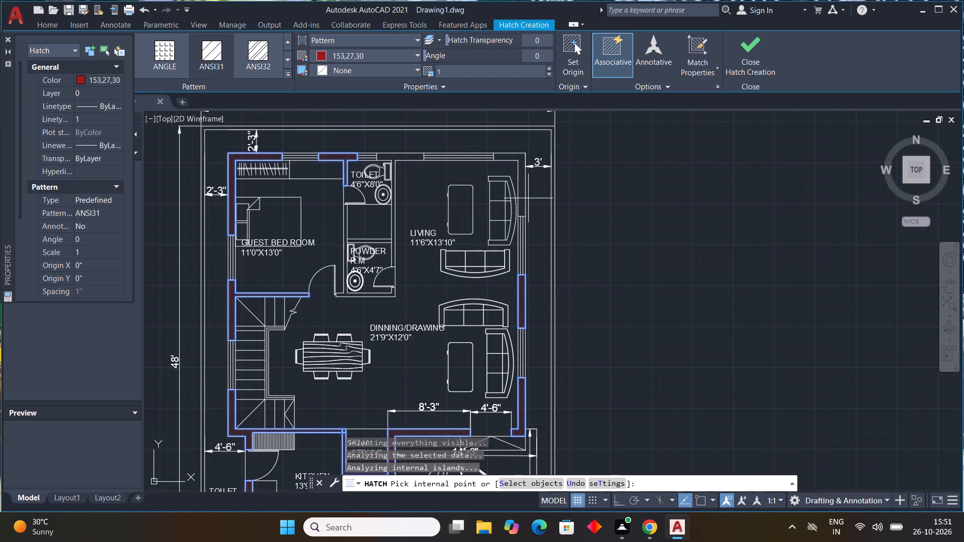
{"action": "left_click", "coordinate": [525, 197]}
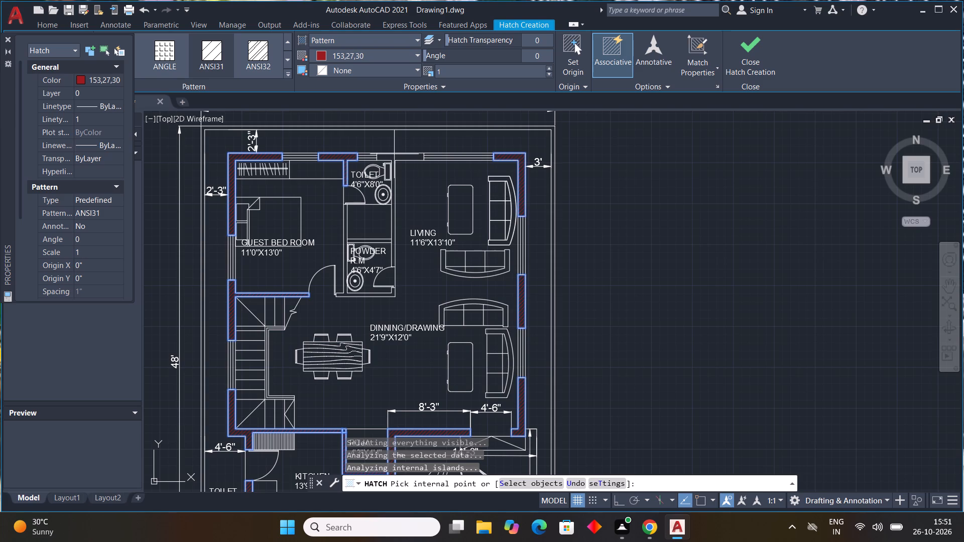
{"action": "left_click", "coordinate": [397, 158]}
{"action": "left_click", "coordinate": [345, 223]}
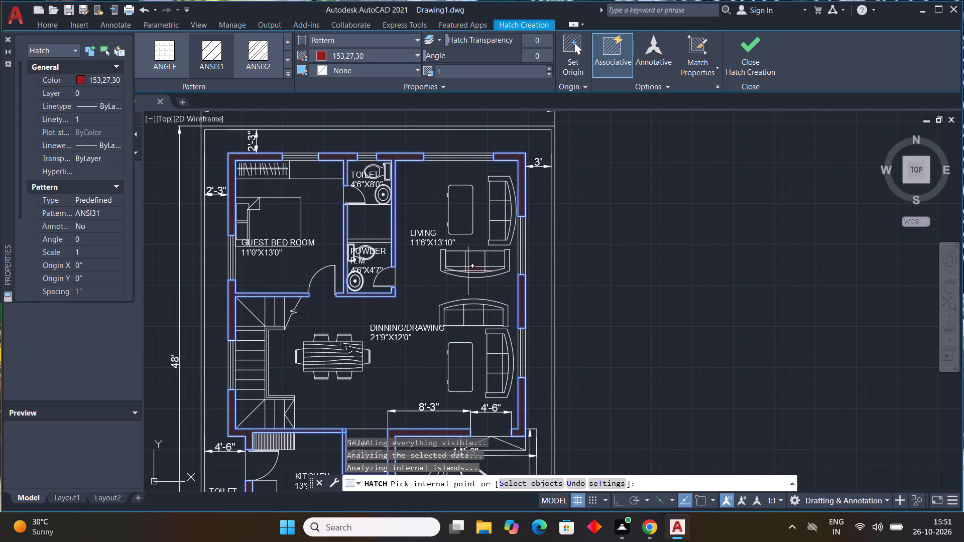
{"action": "key", "text": "Escape"}
{"action": "key", "text": "Escape"}
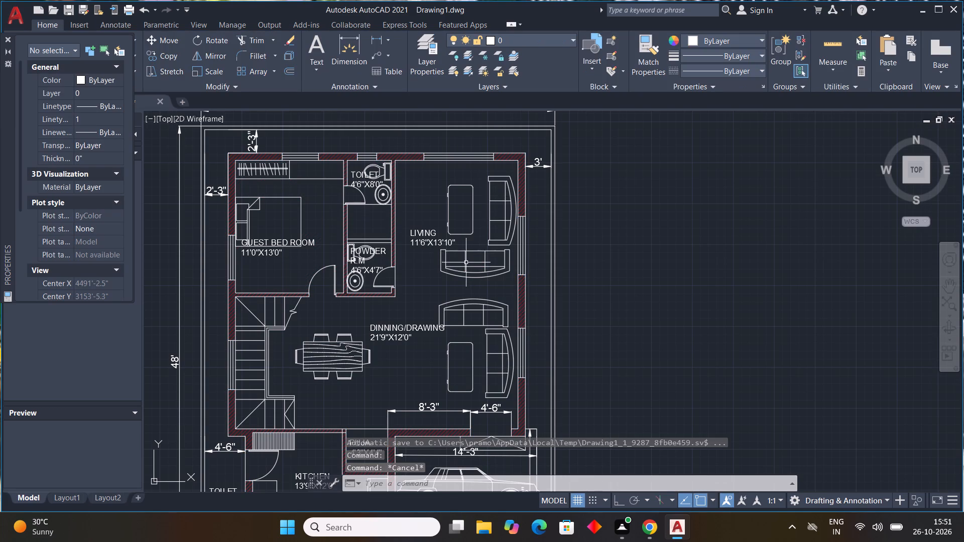
Hatch the two gate pillars along the road boundary below the portico with AR-CONC in ByLayer colour.
{"action": "scroll", "coordinate": [466, 262], "scroll_direction": "down", "scroll_amount": 2}
{"action": "middle_click_drag", "start_coordinate": [478, 280], "coordinate": [432, 203]}
{"action": "scroll", "coordinate": [469, 314], "scroll_direction": "up", "scroll_amount": 3}
{"action": "middle_click_drag", "start_coordinate": [469, 313], "coordinate": [507, 286]}
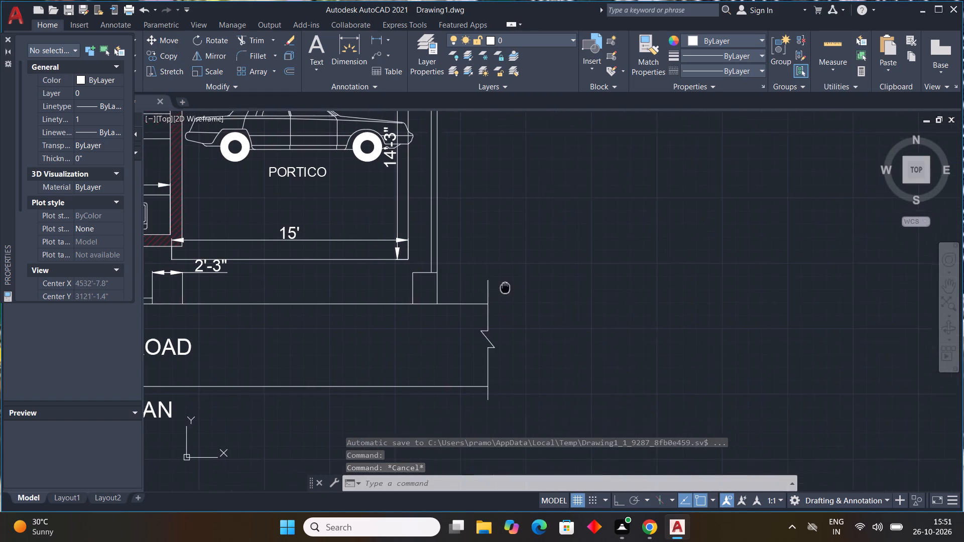
{"action": "middle_click_drag", "start_coordinate": [507, 286], "coordinate": [527, 274]}
{"action": "type", "text": "H"}
{"action": "key", "text": "space"}
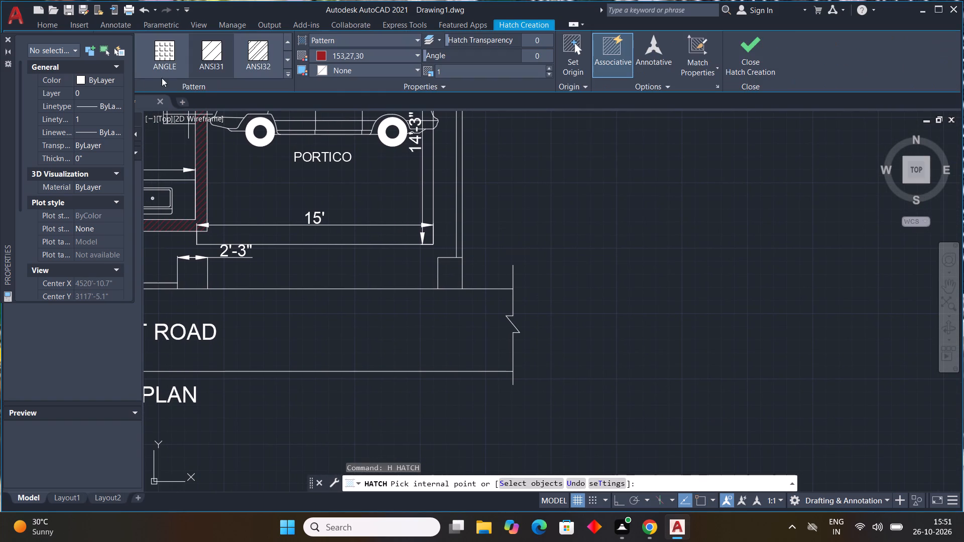
{"action": "left_click", "coordinate": [285, 73]}
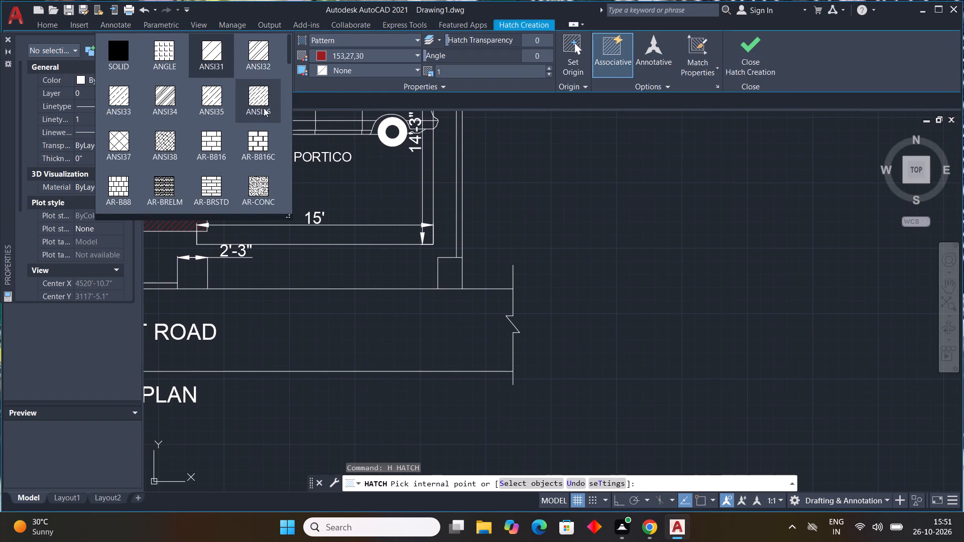
{"action": "left_click", "coordinate": [256, 188]}
{"action": "scroll", "coordinate": [452, 273], "scroll_direction": "up", "scroll_amount": 3}
{"action": "left_click", "coordinate": [353, 56]}
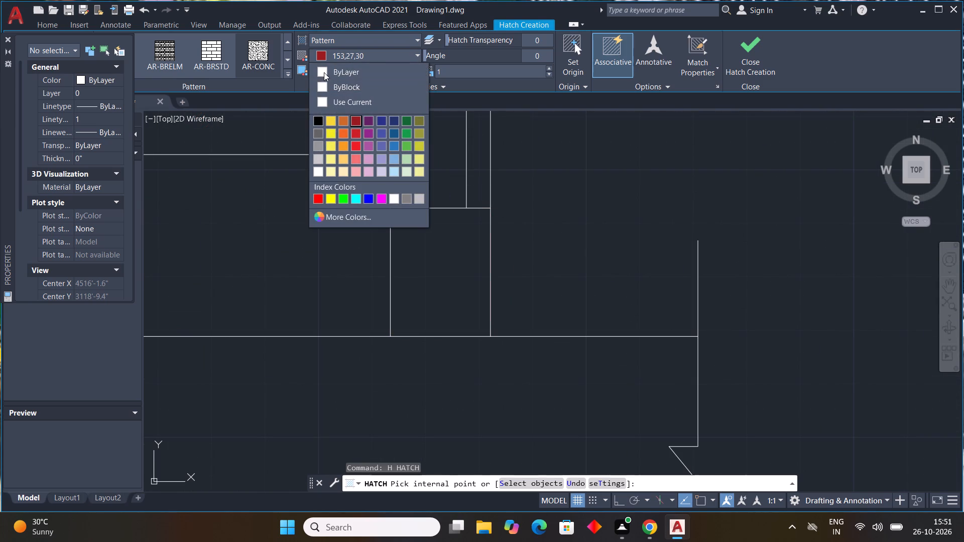
{"action": "left_click", "coordinate": [323, 69]}
{"action": "left_click", "coordinate": [428, 302]}
{"action": "scroll", "coordinate": [477, 281], "scroll_direction": "down", "scroll_amount": 3}
{"action": "middle_click_drag", "start_coordinate": [492, 278], "coordinate": [511, 266]}
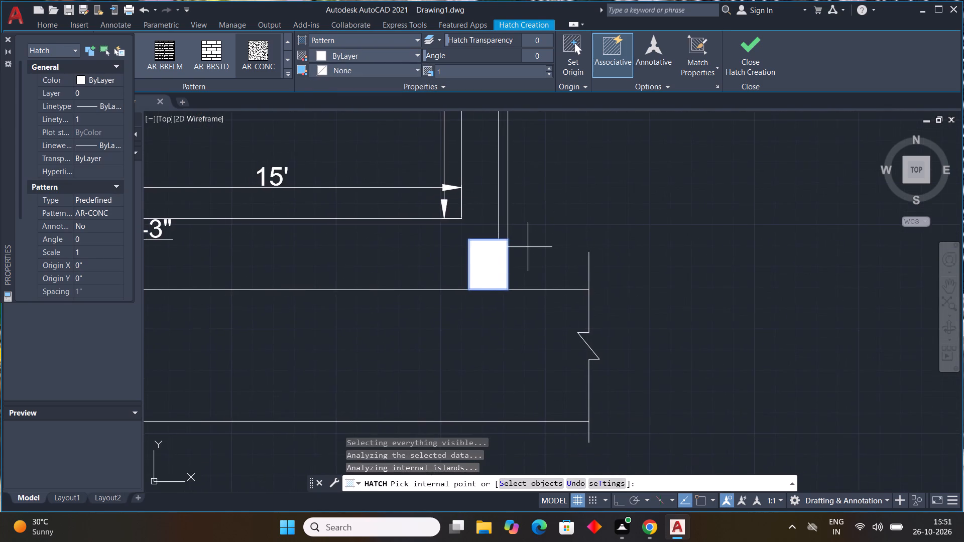
{"action": "scroll", "coordinate": [526, 246], "scroll_direction": "down", "scroll_amount": 3}
{"action": "left_click", "coordinate": [416, 253]}
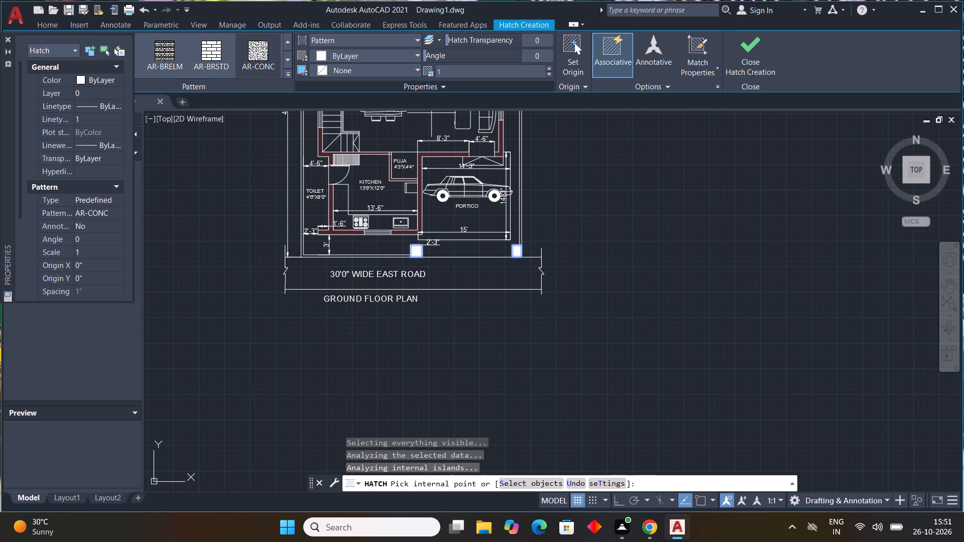
Set the scale of the gate pillars' AR-CONC hatch to 1000.
{"action": "left_click", "coordinate": [460, 71]}
{"action": "left_click_drag", "start_coordinate": [462, 72], "coordinate": [379, 72]}
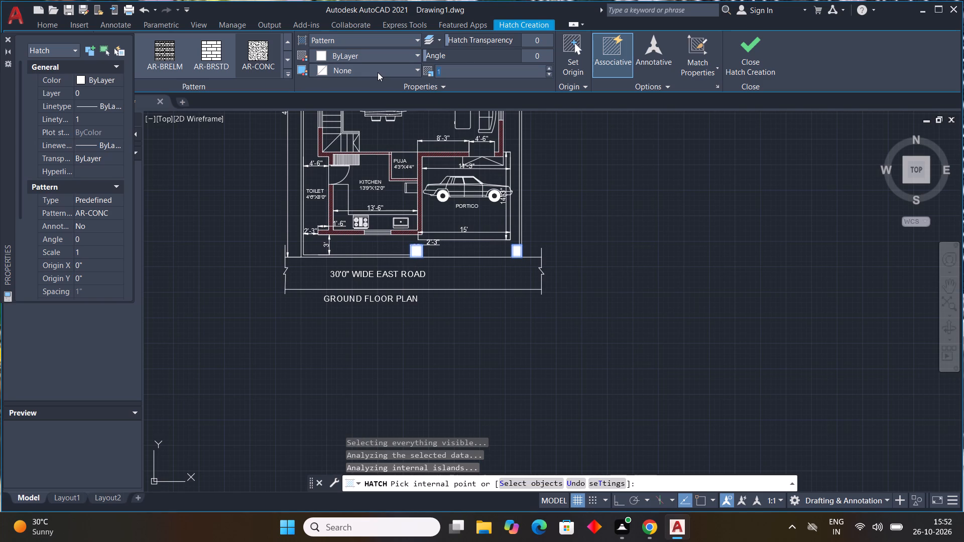
{"action": "type", "text": "1P00"}
{"action": "key", "text": "BackSpace"}
{"action": "key", "text": "BackSpace"}
{"action": "key", "text": "BackSpace"}
{"action": "type", "text": "000"}
{"action": "key", "text": "space"}
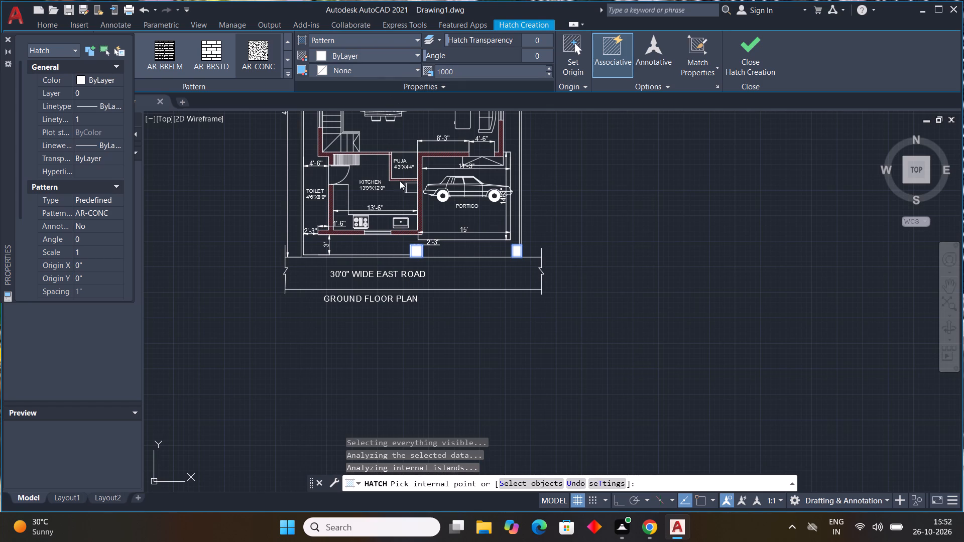
{"action": "scroll", "coordinate": [511, 262], "scroll_direction": "up", "scroll_amount": 5}
{"action": "left_click", "coordinate": [533, 234]}
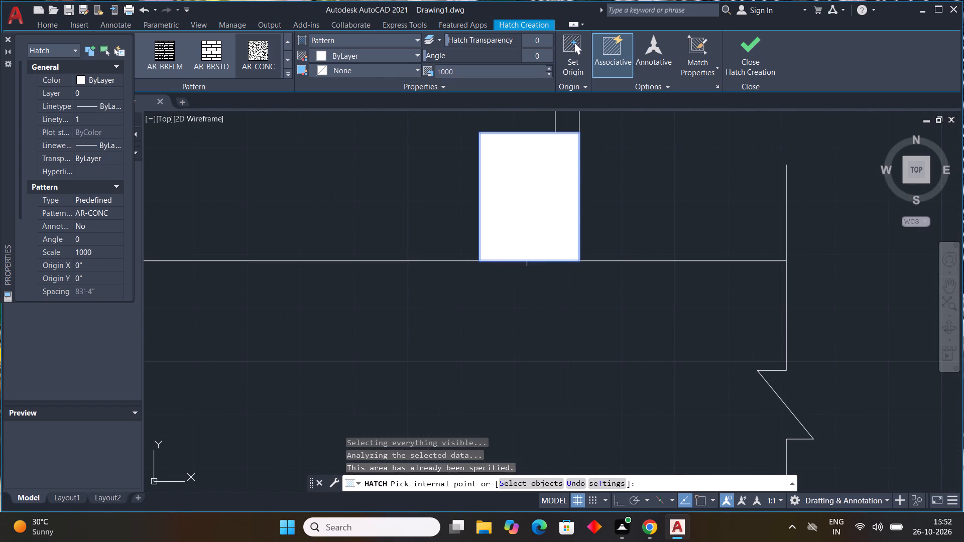
{"action": "scroll", "coordinate": [534, 231], "scroll_direction": "down", "scroll_amount": 3}
{"action": "key", "text": "Escape"}
{"action": "key", "text": "Escape"}
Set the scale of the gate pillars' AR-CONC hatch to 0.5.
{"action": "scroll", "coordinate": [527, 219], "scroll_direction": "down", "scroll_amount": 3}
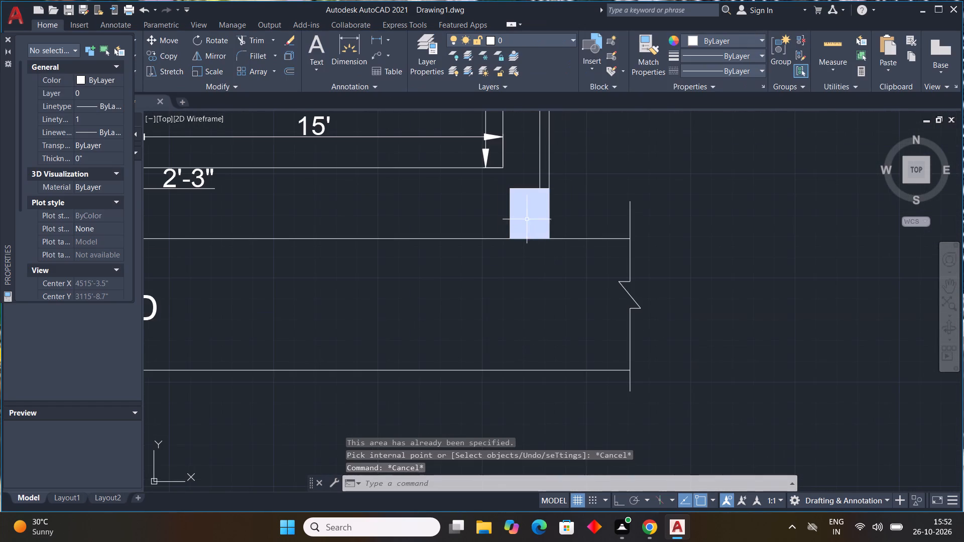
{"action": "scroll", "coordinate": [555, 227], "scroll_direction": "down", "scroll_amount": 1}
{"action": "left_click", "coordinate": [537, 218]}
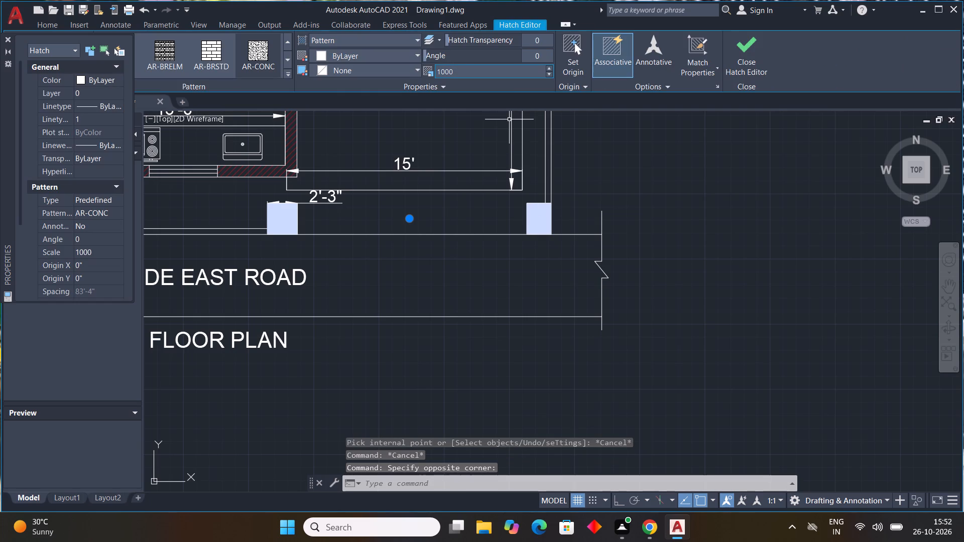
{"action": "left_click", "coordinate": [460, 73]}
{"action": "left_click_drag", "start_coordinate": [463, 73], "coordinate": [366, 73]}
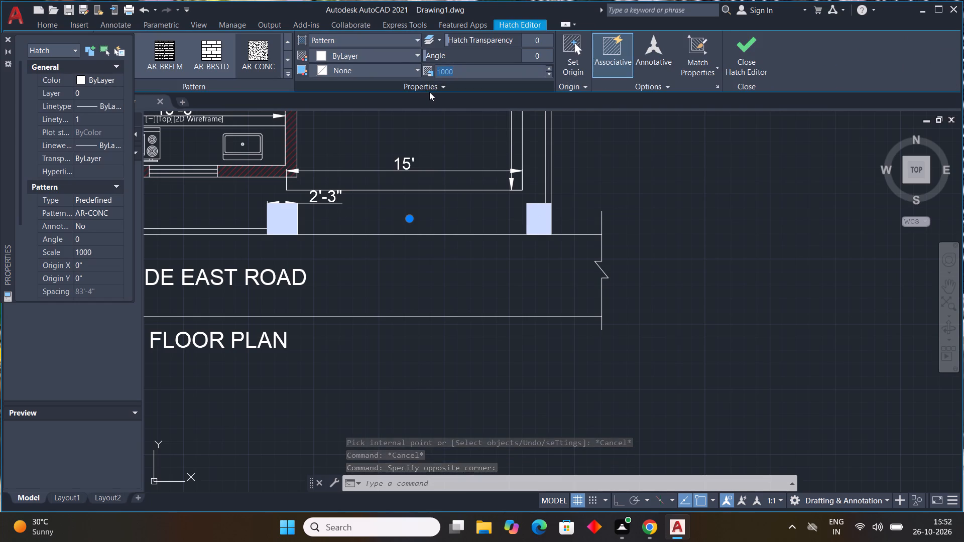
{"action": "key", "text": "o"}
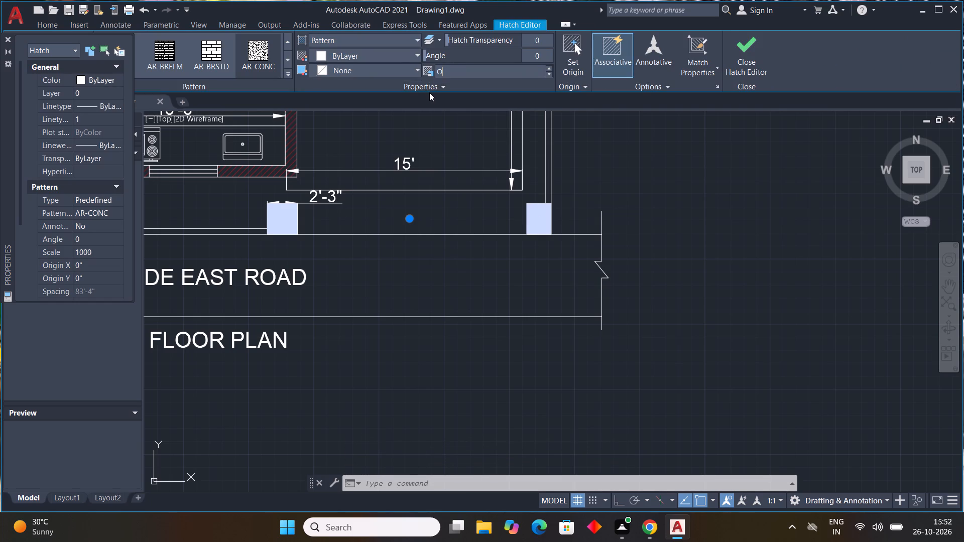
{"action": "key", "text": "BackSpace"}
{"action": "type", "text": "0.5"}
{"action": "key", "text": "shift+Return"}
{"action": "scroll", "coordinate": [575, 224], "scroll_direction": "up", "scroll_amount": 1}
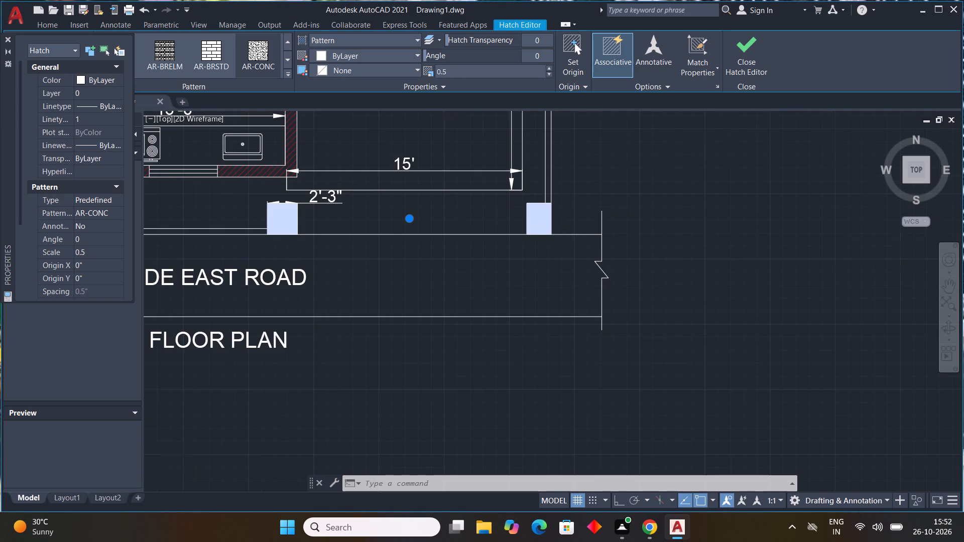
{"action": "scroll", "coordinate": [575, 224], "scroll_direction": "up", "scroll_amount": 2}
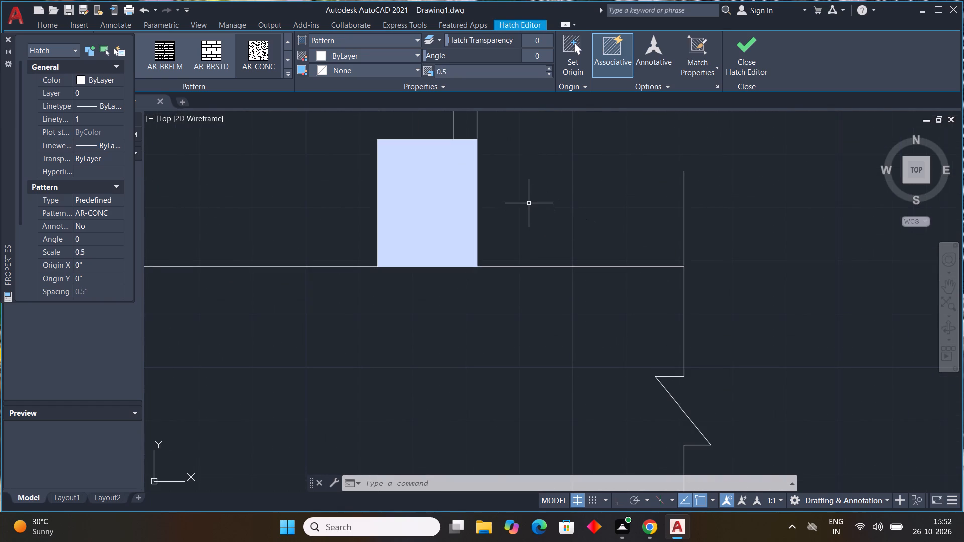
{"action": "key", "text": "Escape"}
Set the scale of the two gate pillars' AR-CONC hatch to 0.2.
{"action": "middle_click_drag", "start_coordinate": [448, 202], "coordinate": [462, 209]}
{"action": "scroll", "coordinate": [448, 203], "scroll_direction": "down", "scroll_amount": 2}
{"action": "scroll", "coordinate": [456, 207], "scroll_direction": "up", "scroll_amount": 4}
{"action": "scroll", "coordinate": [455, 207], "scroll_direction": "down", "scroll_amount": 1}
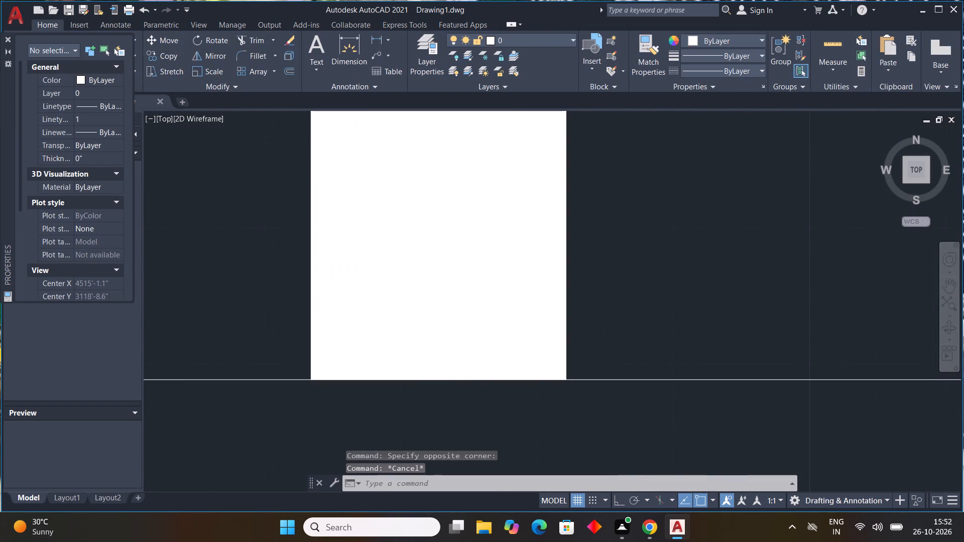
{"action": "scroll", "coordinate": [455, 207], "scroll_direction": "down", "scroll_amount": 2}
{"action": "middle_click_drag", "start_coordinate": [469, 215], "coordinate": [537, 223]}
{"action": "scroll", "coordinate": [481, 219], "scroll_direction": "down", "scroll_amount": 1}
{"action": "middle_click_drag", "start_coordinate": [469, 210], "coordinate": [530, 235]}
{"action": "scroll", "coordinate": [524, 241], "scroll_direction": "down", "scroll_amount": 1}
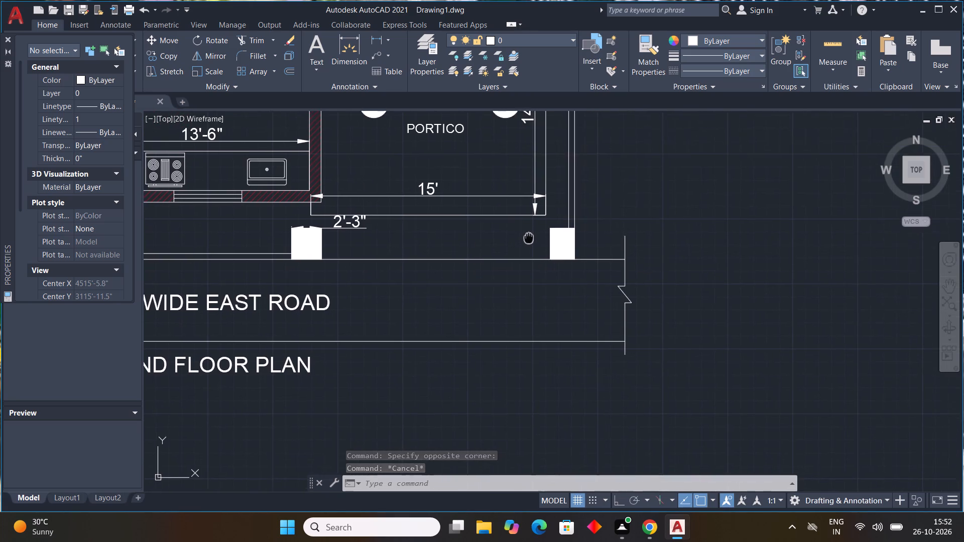
{"action": "middle_click_drag", "start_coordinate": [530, 235], "coordinate": [530, 233]}
{"action": "left_click", "coordinate": [308, 236]}
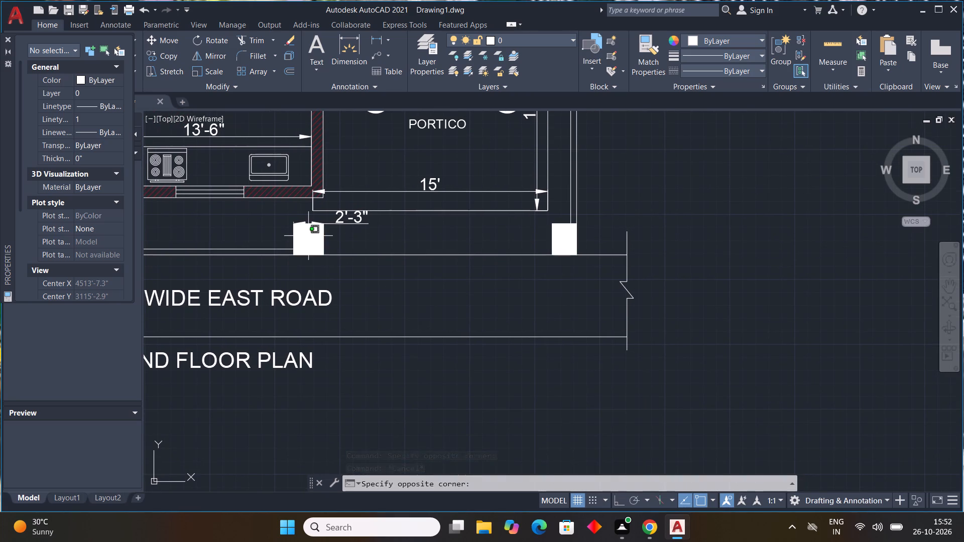
{"action": "left_click_drag", "start_coordinate": [468, 74], "coordinate": [365, 70]}
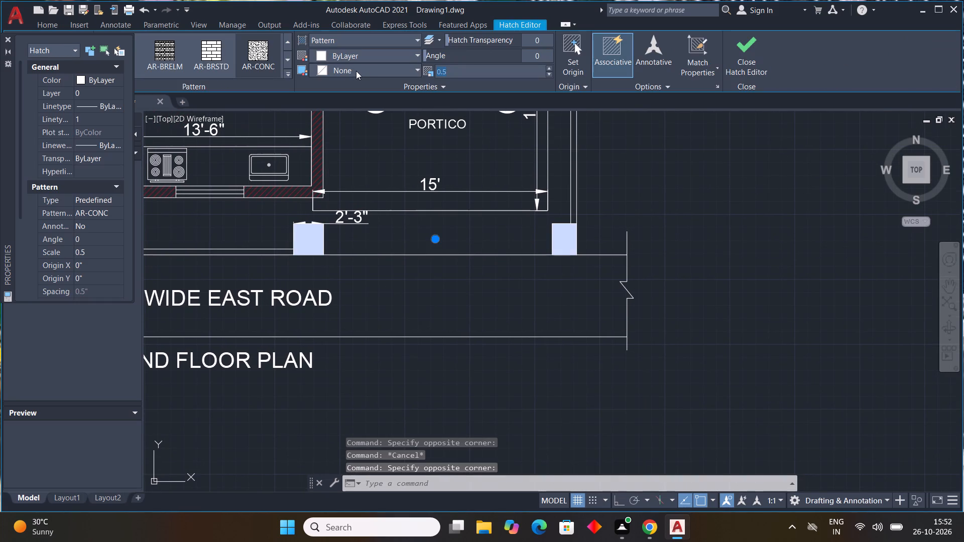
{"action": "key", "text": "0"}
{"action": "key", "text": "period"}
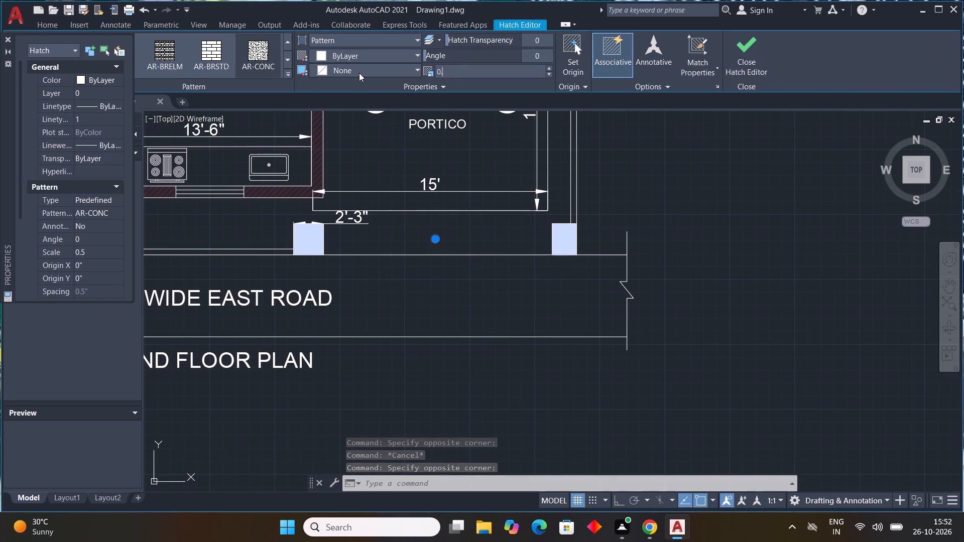
{"action": "key", "text": "2"}
{"action": "key", "text": "Return"}
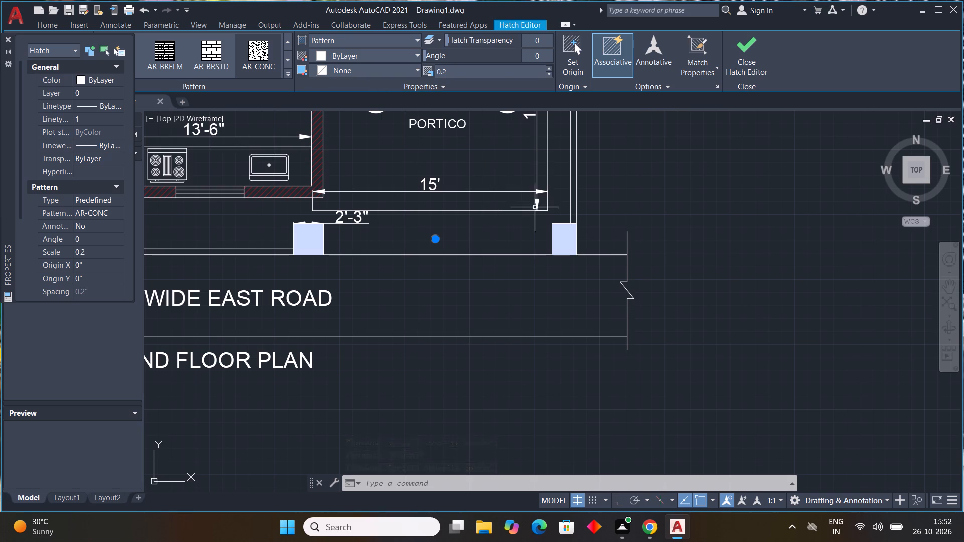
{"action": "key", "text": "Escape"}
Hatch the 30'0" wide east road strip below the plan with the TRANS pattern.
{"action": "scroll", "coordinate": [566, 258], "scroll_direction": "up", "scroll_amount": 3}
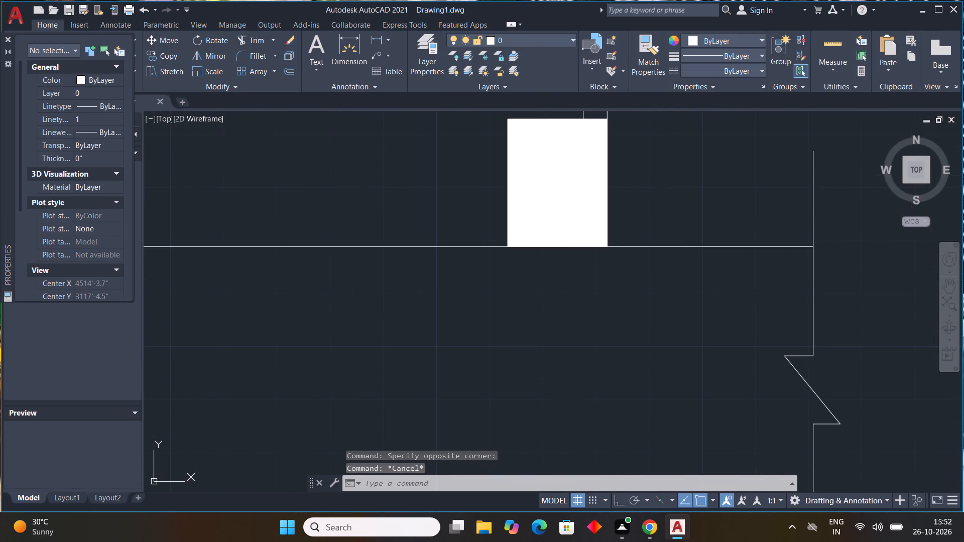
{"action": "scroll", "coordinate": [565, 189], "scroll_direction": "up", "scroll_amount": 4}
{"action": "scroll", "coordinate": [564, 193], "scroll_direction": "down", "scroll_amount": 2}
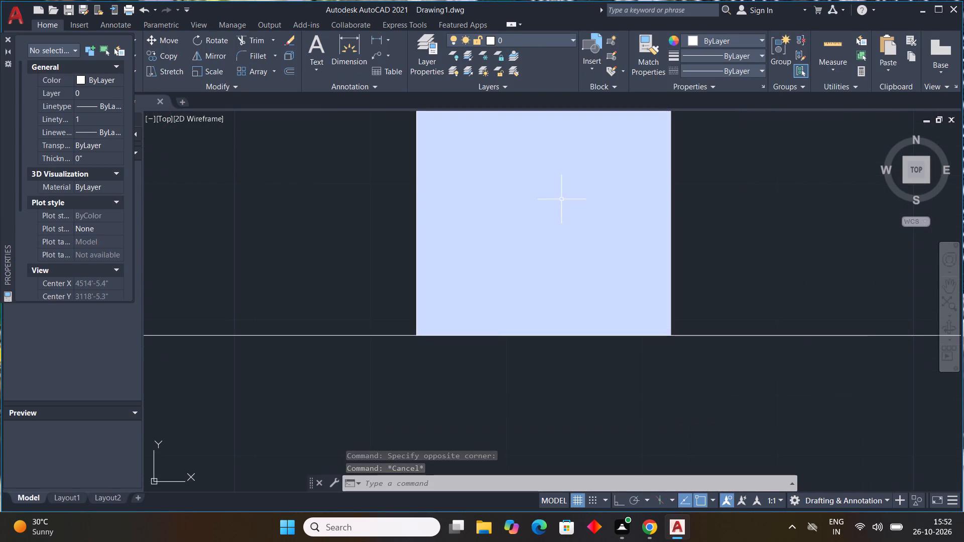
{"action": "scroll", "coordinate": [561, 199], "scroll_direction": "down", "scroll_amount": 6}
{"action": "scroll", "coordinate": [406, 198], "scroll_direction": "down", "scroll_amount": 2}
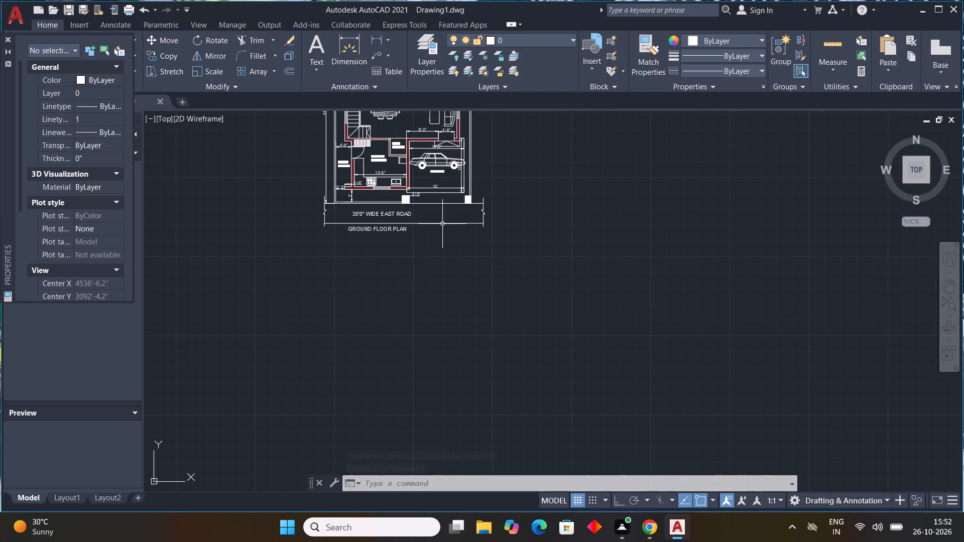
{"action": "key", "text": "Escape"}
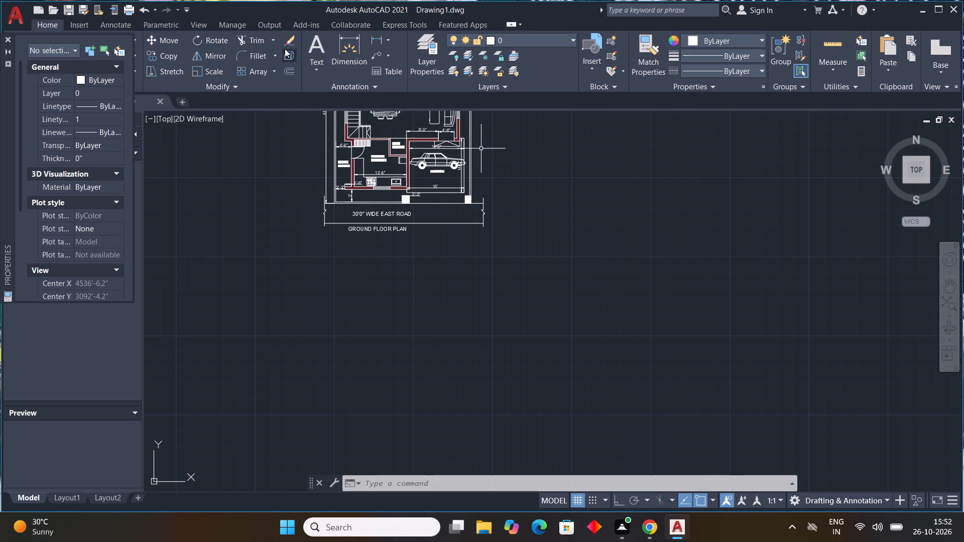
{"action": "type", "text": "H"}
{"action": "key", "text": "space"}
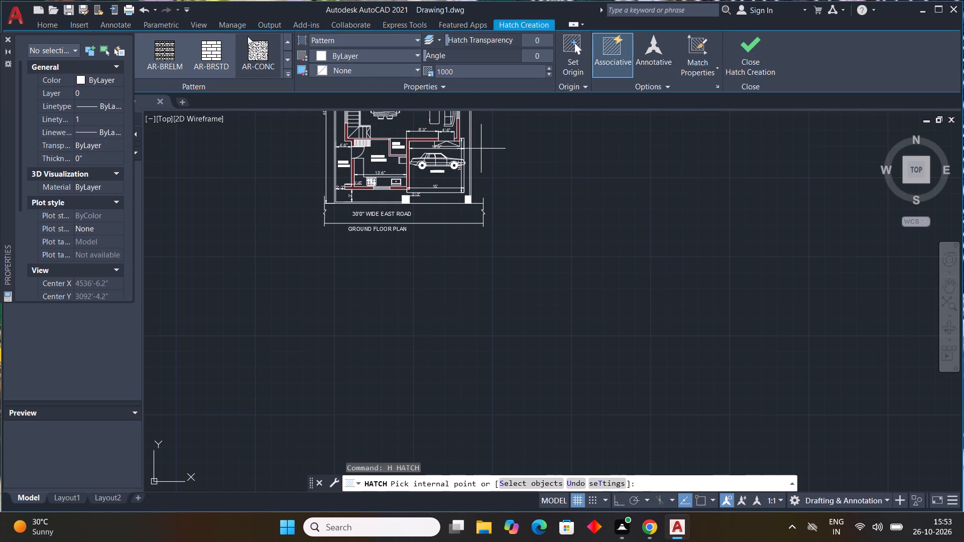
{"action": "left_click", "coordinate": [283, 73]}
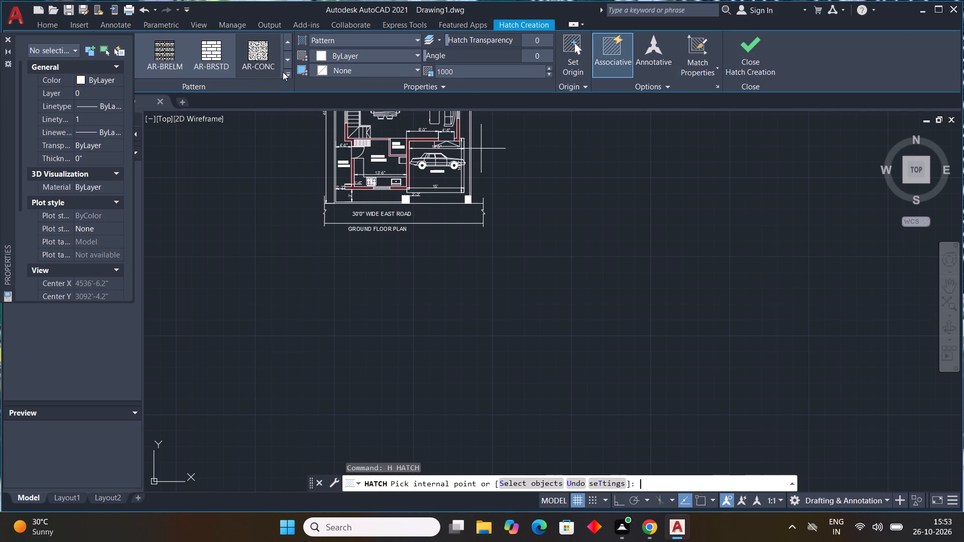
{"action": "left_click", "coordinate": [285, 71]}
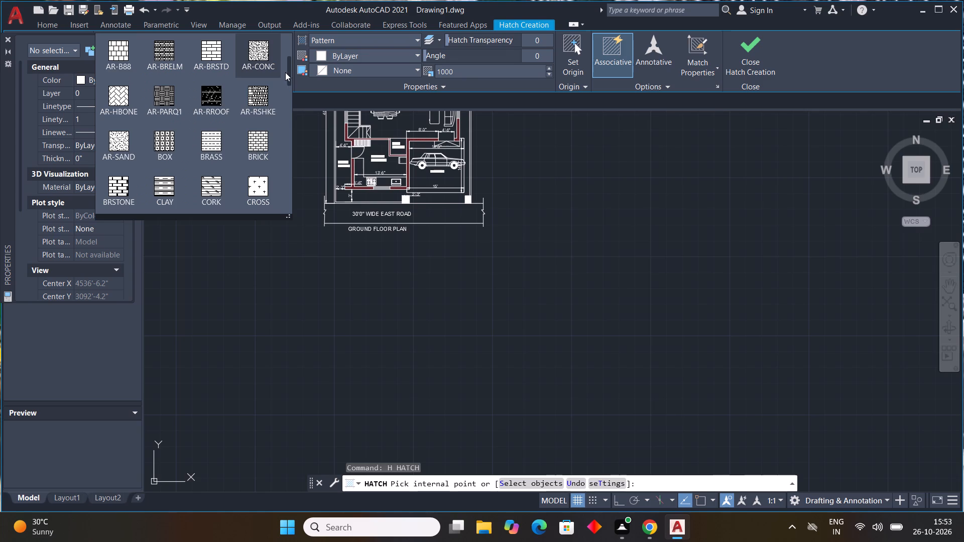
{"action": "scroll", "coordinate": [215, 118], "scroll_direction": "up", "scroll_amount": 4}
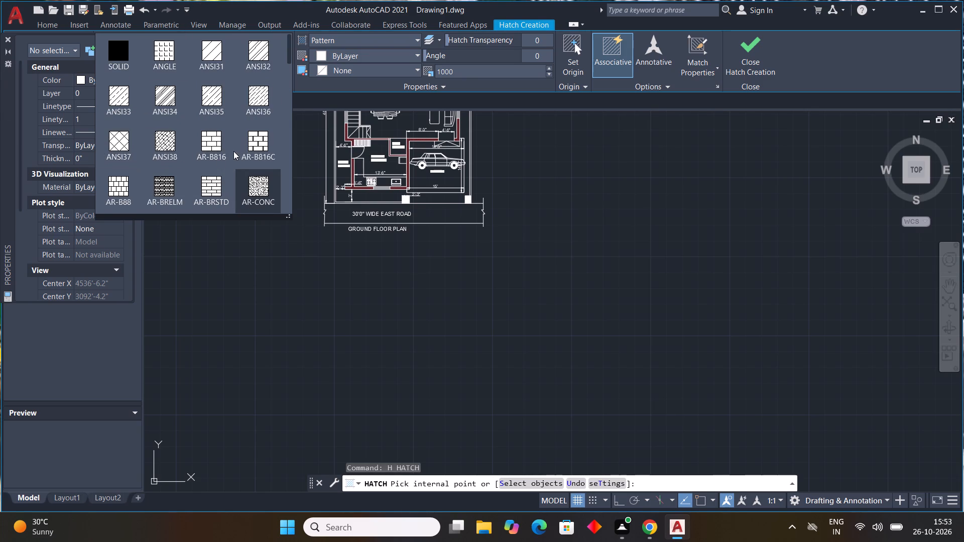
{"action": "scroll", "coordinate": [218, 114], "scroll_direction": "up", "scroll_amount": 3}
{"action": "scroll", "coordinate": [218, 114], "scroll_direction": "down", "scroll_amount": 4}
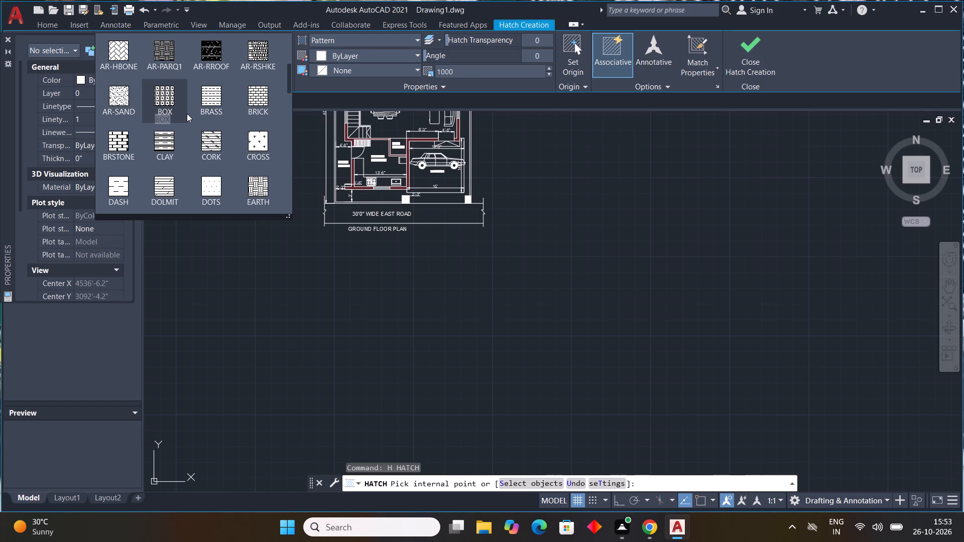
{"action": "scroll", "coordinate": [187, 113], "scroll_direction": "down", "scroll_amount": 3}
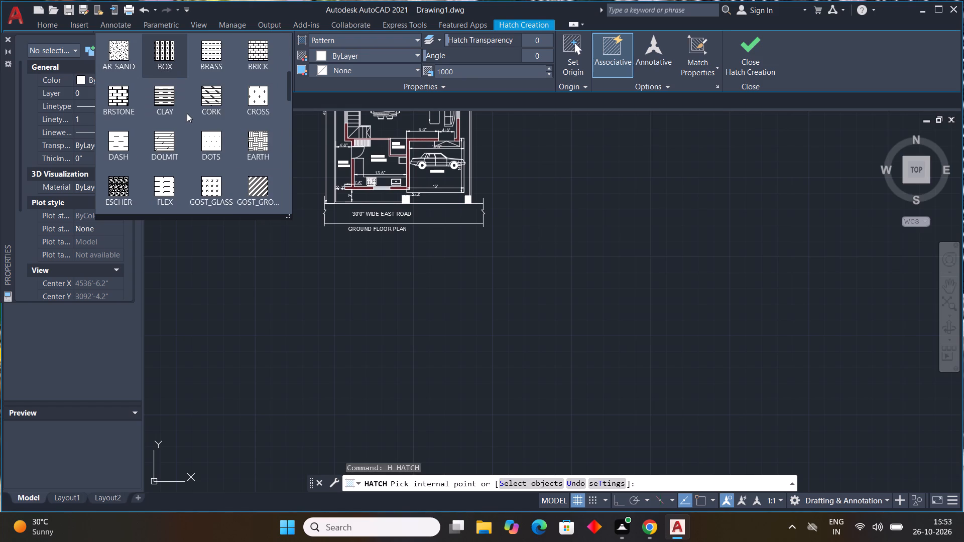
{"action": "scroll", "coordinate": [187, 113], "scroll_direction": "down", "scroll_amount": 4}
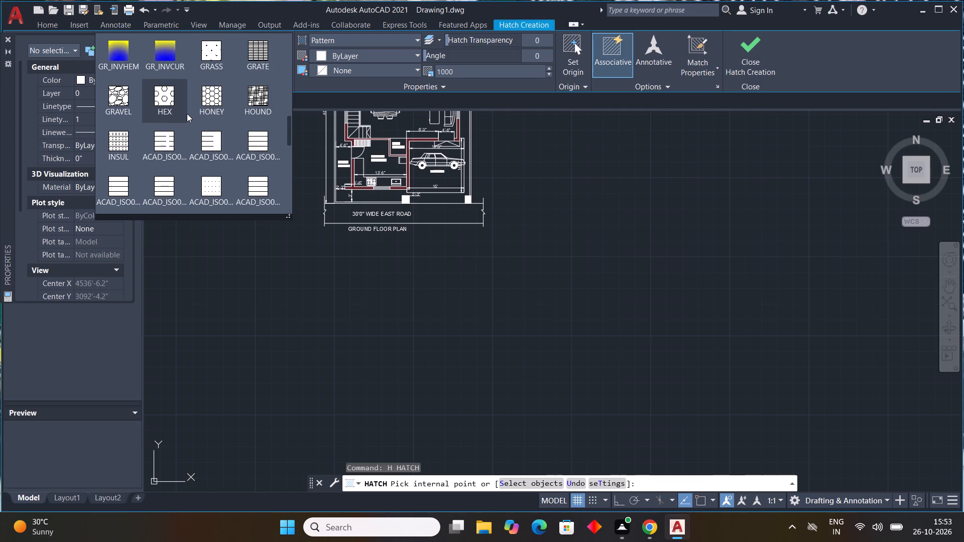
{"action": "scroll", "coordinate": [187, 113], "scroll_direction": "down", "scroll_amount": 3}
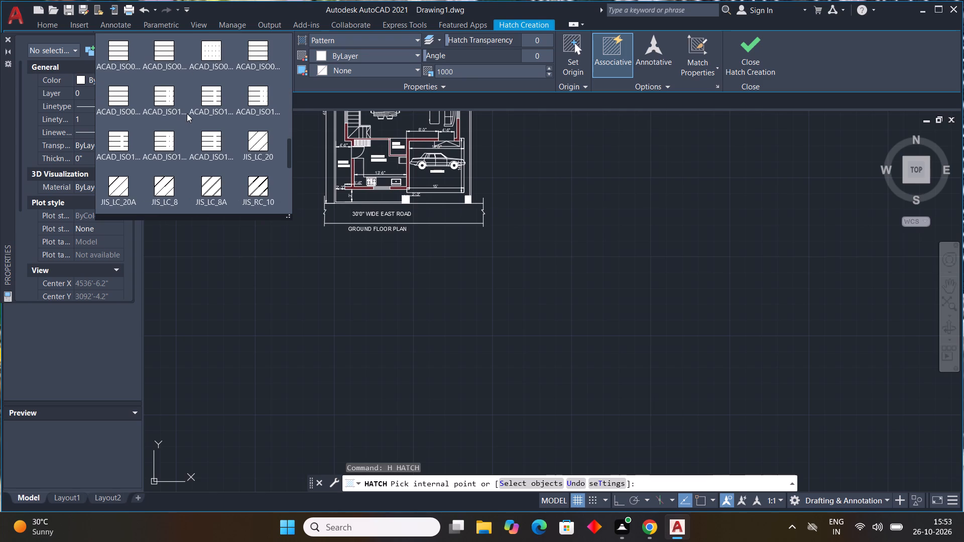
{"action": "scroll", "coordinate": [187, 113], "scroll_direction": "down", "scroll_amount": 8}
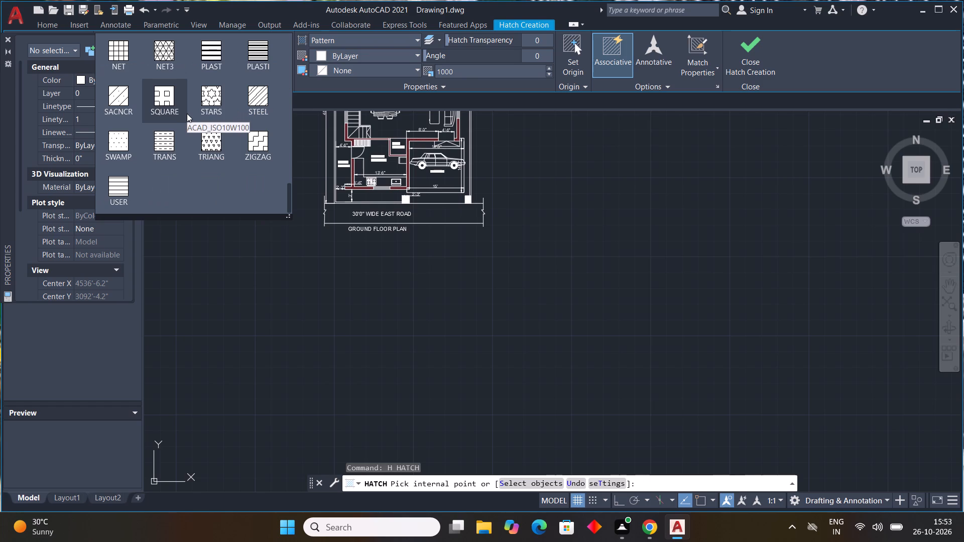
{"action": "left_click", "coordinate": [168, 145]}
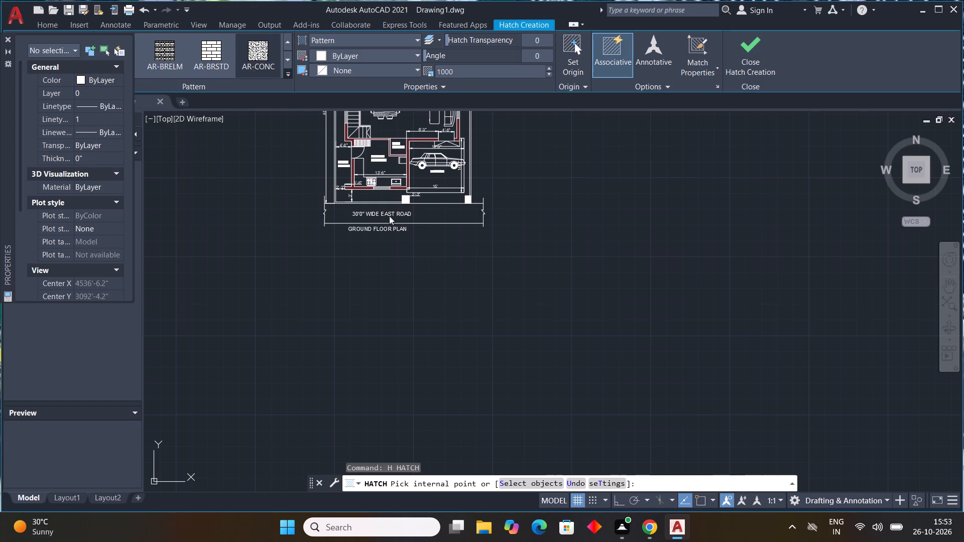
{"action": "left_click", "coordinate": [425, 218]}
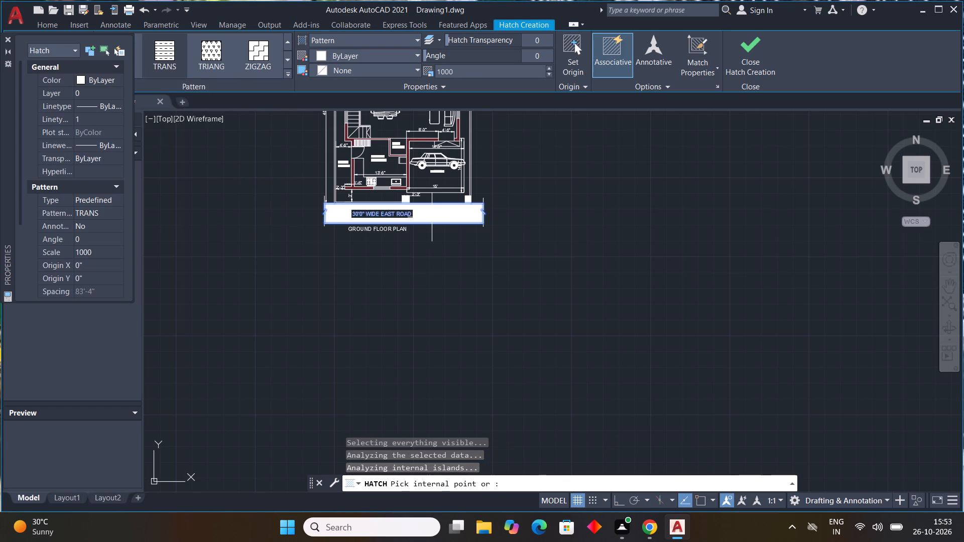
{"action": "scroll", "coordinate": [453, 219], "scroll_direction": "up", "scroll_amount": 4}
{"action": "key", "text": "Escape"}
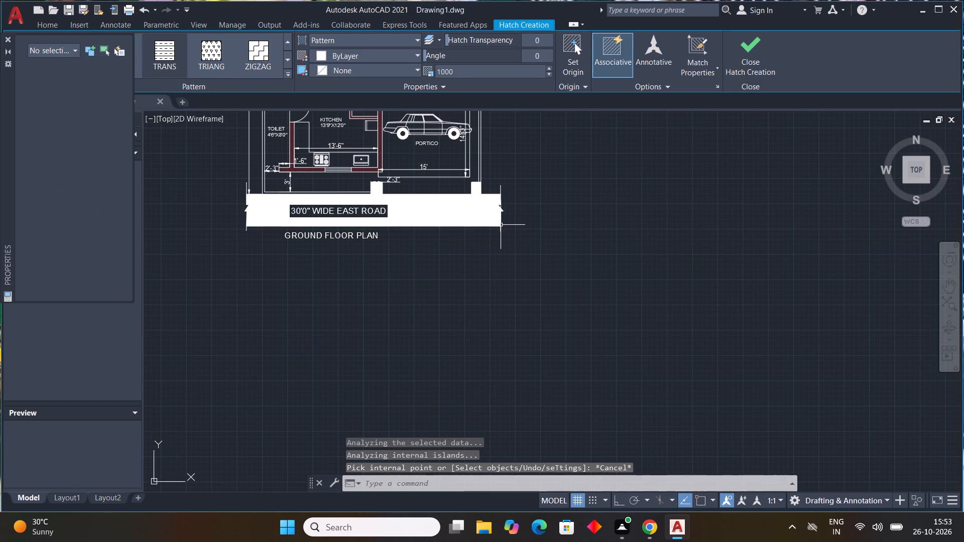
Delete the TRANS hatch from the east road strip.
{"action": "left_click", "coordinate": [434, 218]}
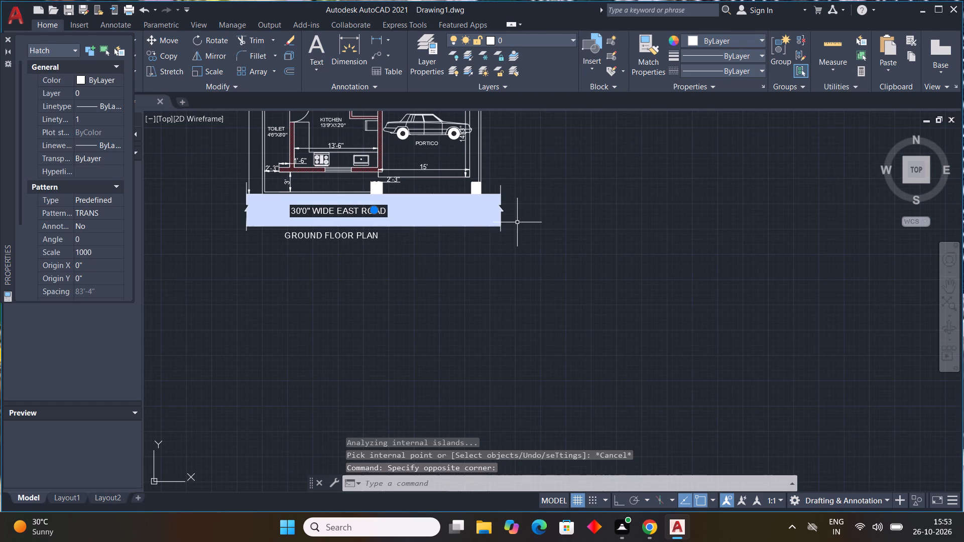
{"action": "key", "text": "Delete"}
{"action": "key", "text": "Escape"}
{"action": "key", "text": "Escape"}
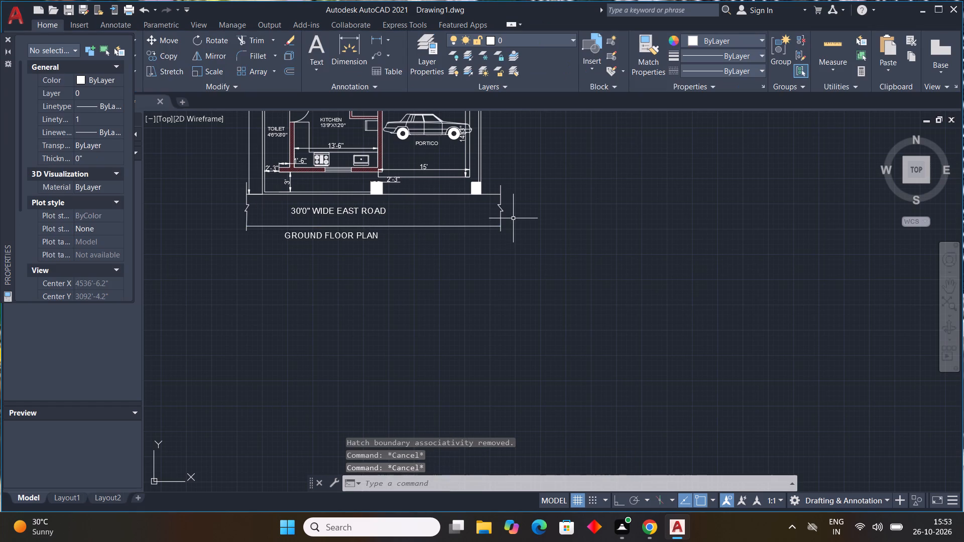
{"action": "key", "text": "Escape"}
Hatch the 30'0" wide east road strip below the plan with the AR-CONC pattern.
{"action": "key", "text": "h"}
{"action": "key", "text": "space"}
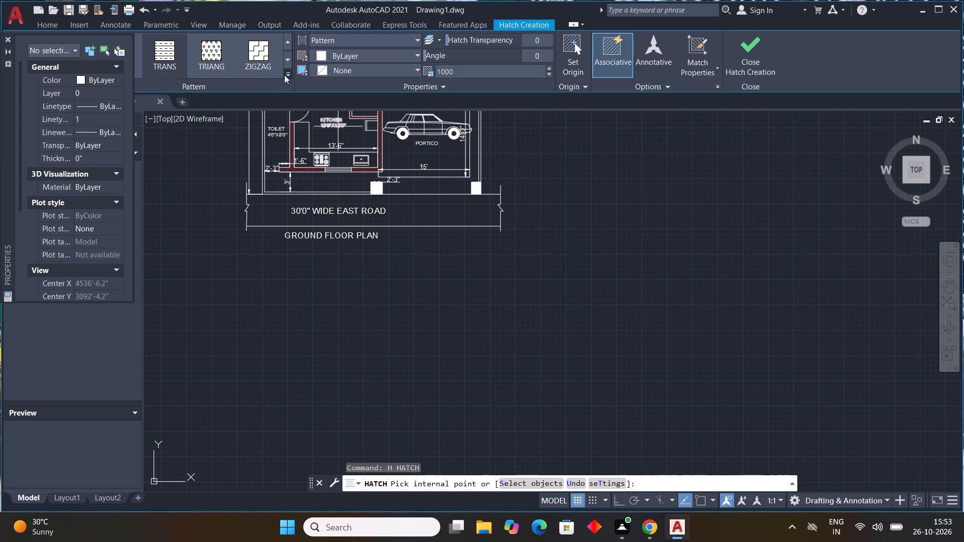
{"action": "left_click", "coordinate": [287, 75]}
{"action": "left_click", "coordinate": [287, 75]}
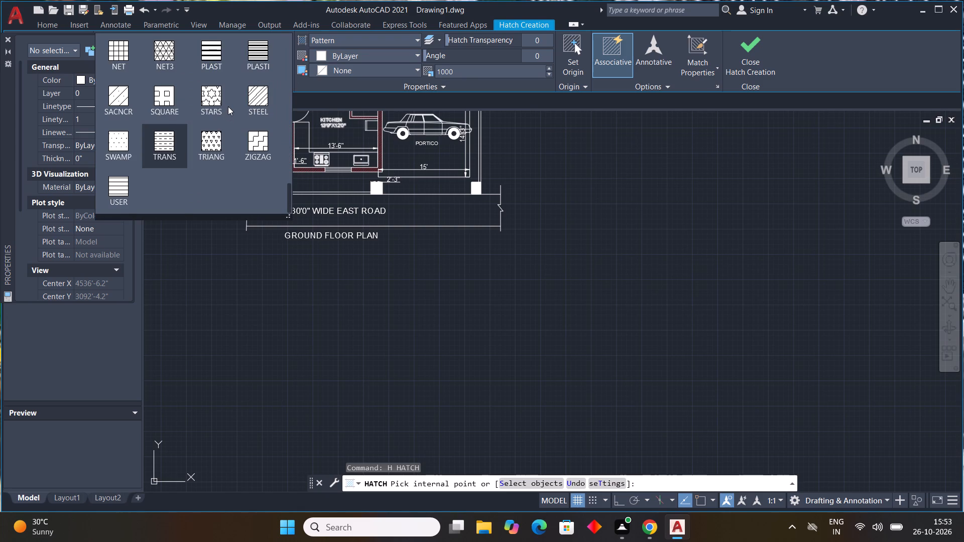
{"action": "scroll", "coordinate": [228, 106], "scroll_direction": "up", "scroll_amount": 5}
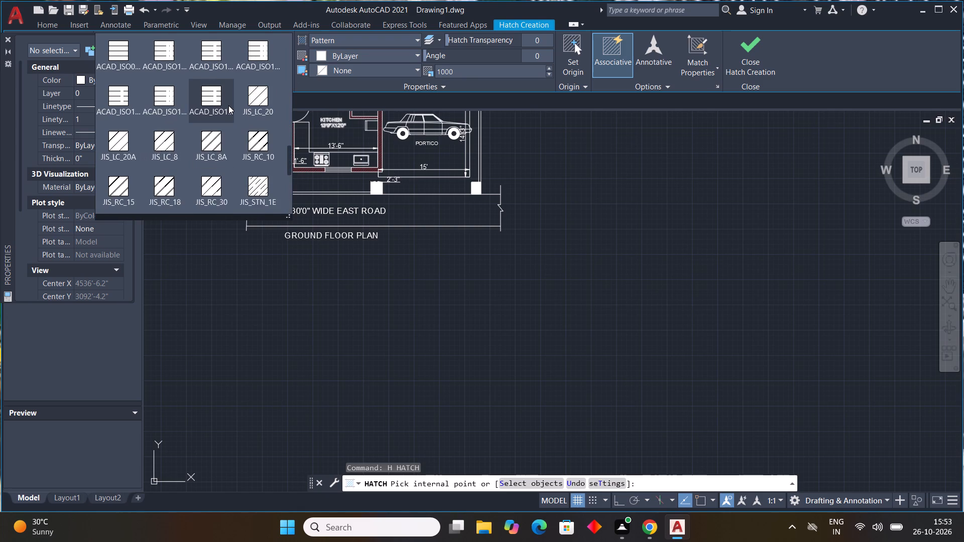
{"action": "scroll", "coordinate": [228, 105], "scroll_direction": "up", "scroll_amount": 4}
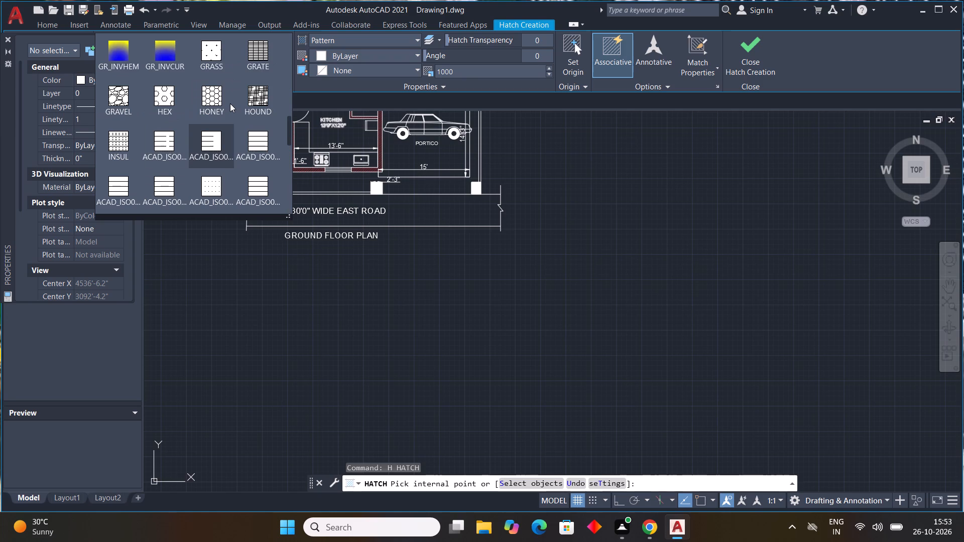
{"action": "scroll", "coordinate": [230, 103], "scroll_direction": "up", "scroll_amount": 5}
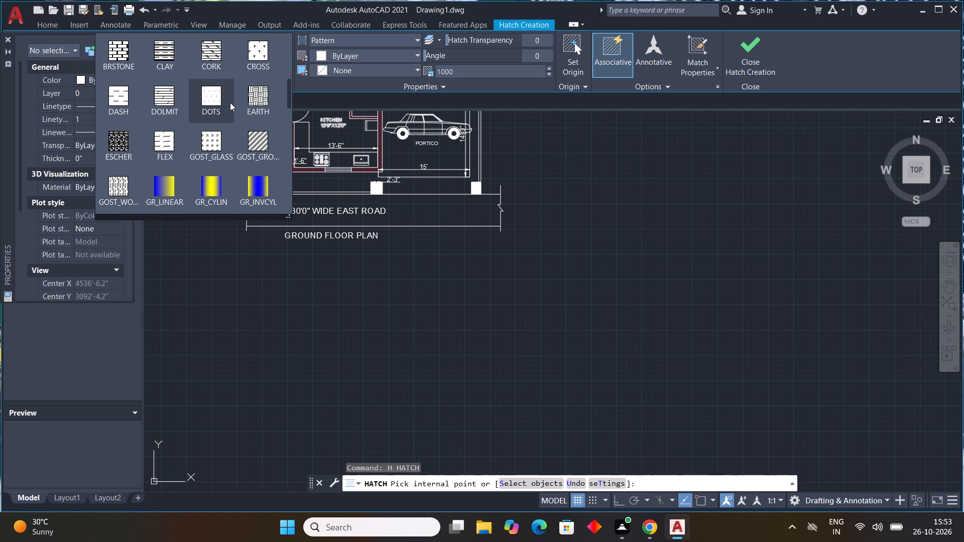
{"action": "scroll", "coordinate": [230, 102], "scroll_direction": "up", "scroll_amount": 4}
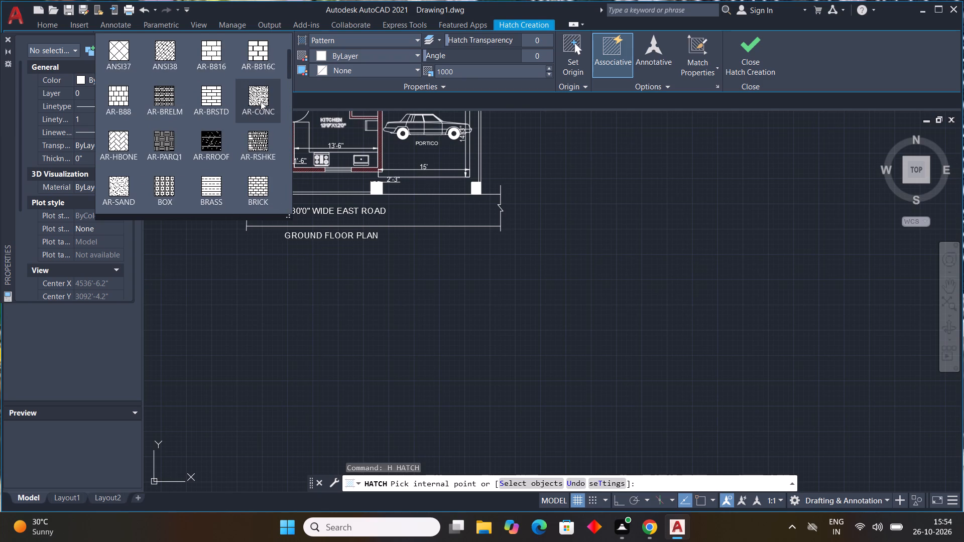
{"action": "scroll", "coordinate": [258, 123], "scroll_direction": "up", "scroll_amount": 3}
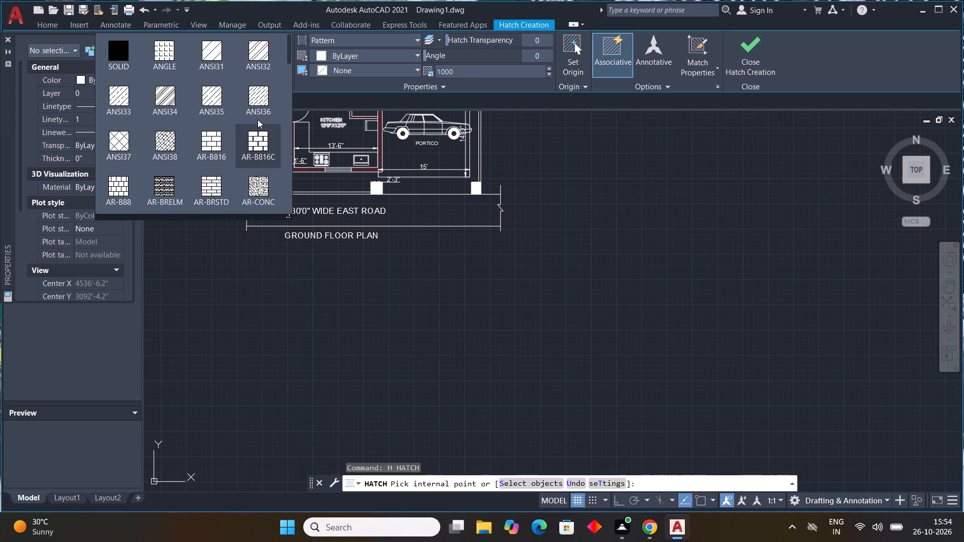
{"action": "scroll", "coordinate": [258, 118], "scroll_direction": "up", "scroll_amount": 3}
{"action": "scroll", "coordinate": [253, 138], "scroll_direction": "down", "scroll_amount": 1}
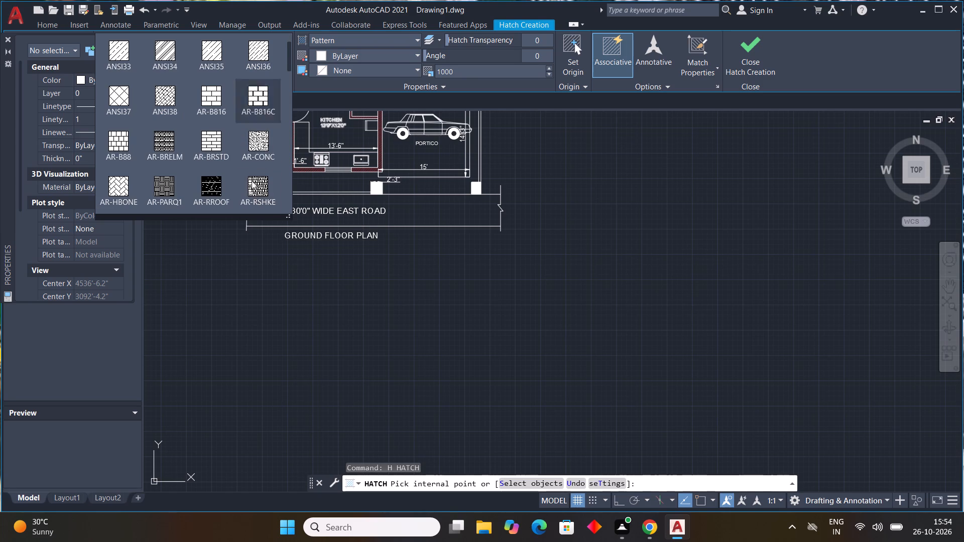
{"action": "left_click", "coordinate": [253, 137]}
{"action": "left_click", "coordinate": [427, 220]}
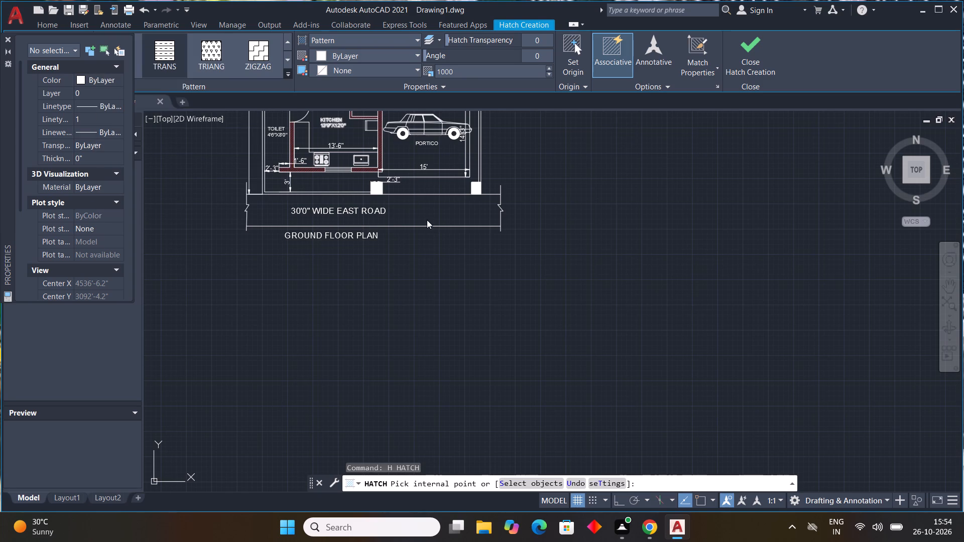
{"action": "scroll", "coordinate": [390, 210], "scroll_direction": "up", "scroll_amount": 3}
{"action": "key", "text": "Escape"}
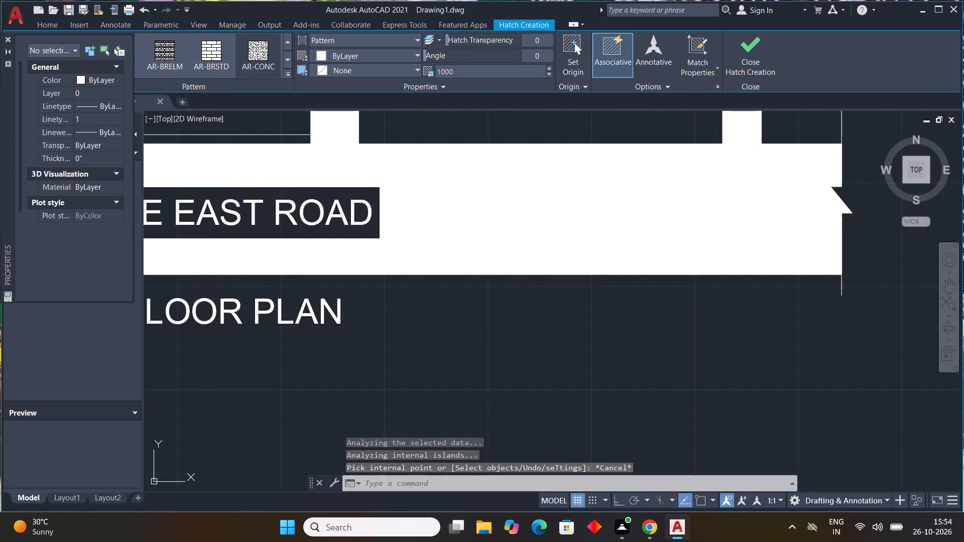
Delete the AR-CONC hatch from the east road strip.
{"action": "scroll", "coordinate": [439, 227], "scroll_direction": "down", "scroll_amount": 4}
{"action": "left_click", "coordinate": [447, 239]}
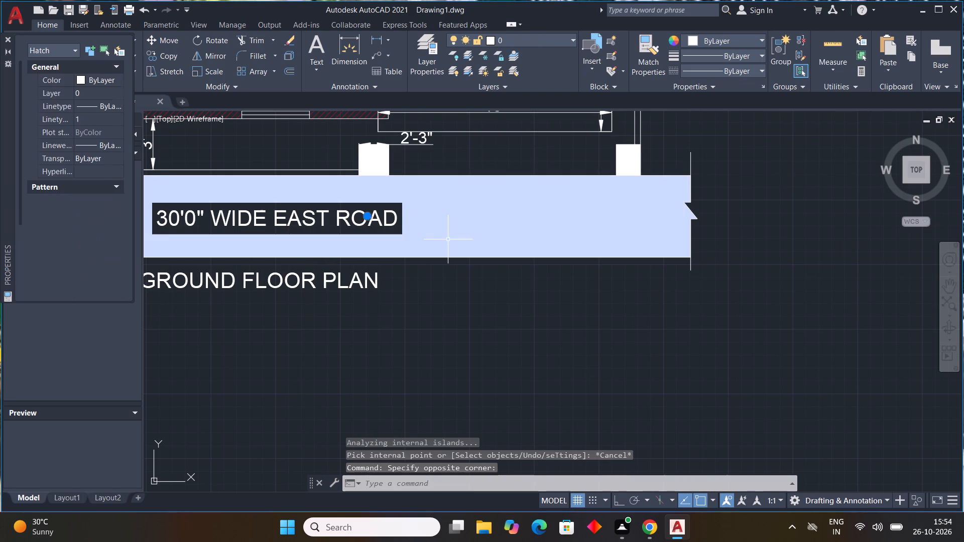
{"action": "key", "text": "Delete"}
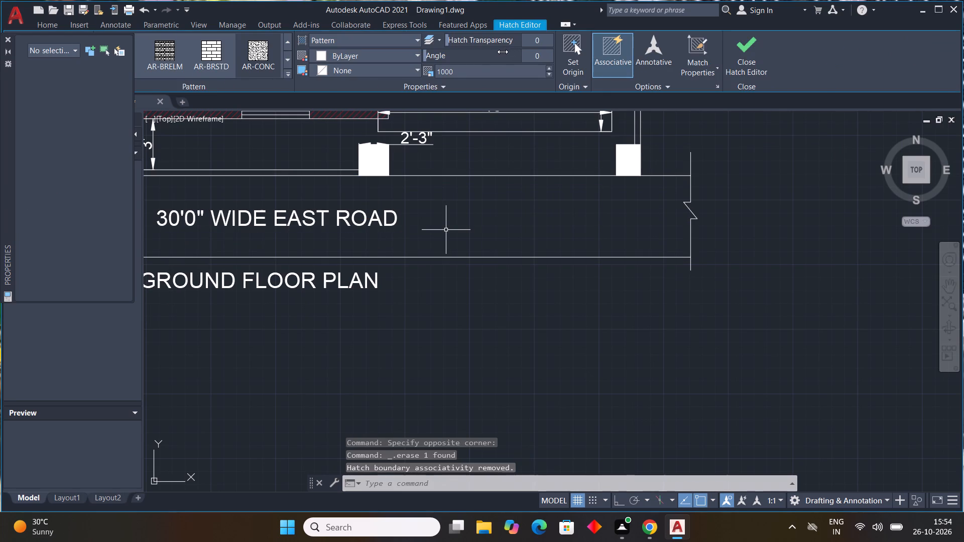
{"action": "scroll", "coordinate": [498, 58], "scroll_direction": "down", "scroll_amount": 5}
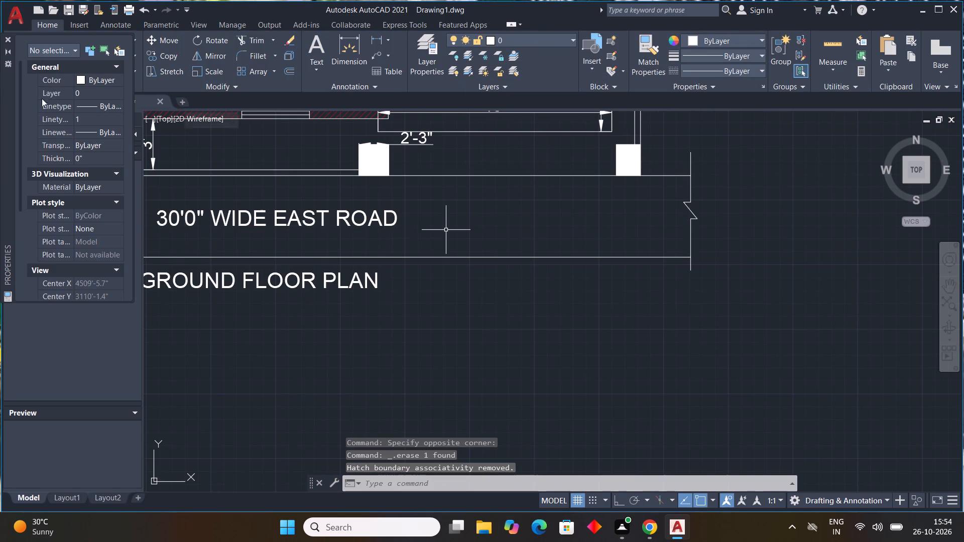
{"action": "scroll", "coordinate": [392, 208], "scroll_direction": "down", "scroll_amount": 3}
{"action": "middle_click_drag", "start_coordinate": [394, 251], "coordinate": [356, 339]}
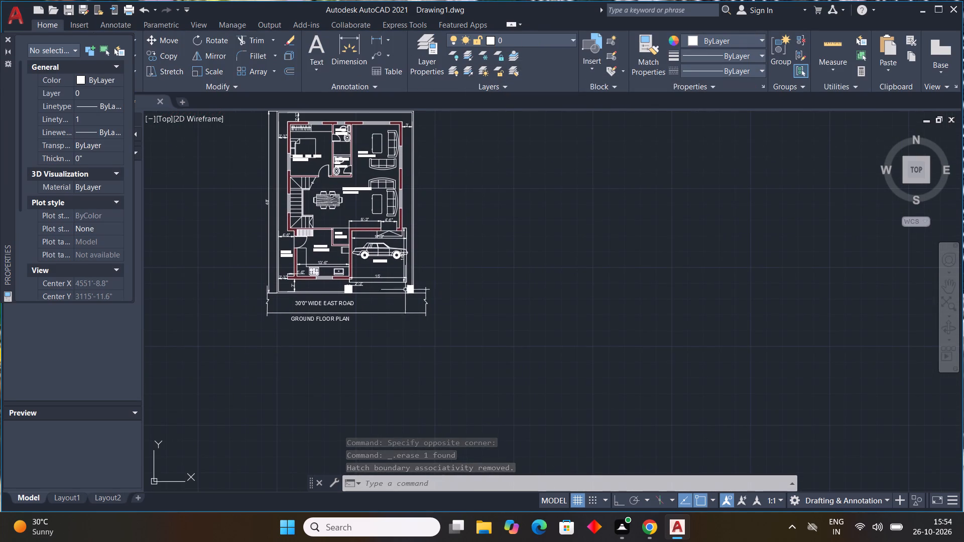
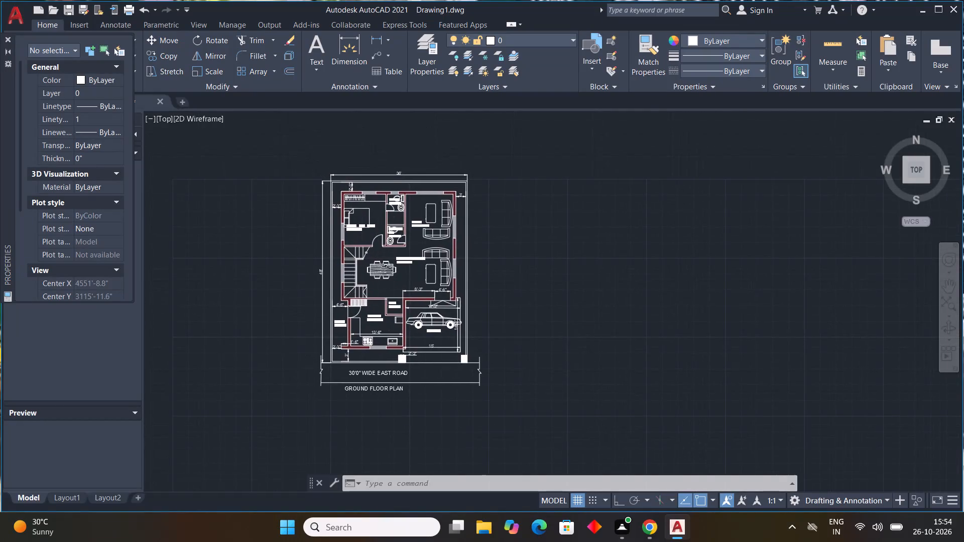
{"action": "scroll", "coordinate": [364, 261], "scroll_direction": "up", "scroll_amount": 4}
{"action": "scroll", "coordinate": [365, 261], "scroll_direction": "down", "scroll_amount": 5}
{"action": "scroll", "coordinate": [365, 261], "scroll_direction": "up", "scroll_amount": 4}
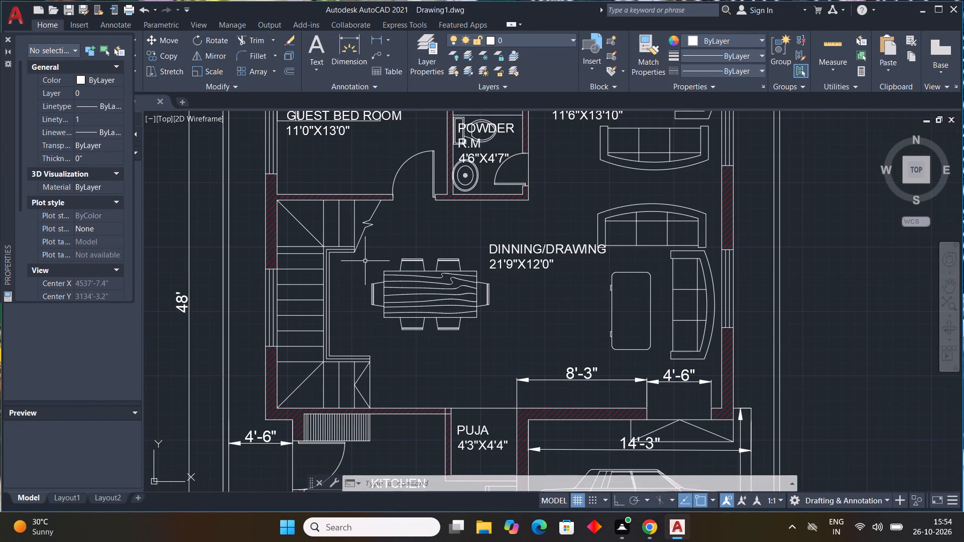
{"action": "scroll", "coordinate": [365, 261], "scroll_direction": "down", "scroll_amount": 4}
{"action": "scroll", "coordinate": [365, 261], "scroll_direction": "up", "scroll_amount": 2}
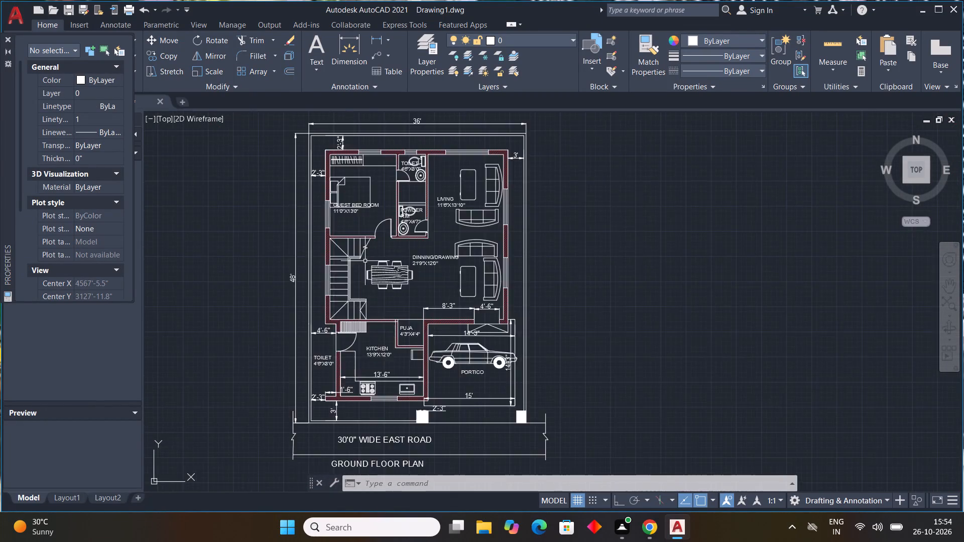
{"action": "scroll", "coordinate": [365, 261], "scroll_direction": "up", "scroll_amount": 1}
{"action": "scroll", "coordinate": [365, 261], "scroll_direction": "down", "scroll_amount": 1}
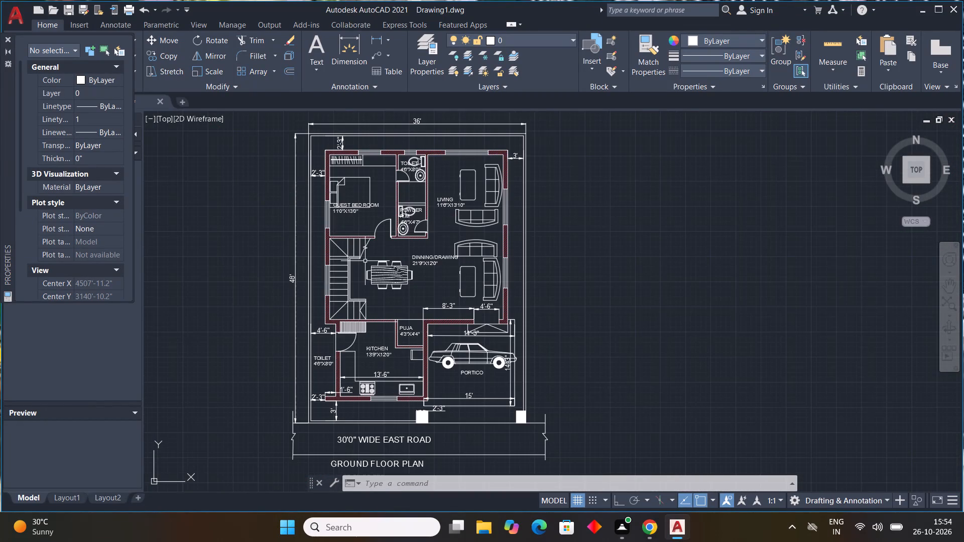
Raise the display brightness in the Windows quick settings and return to the drawing.
{"action": "left_click", "coordinate": [861, 519]}
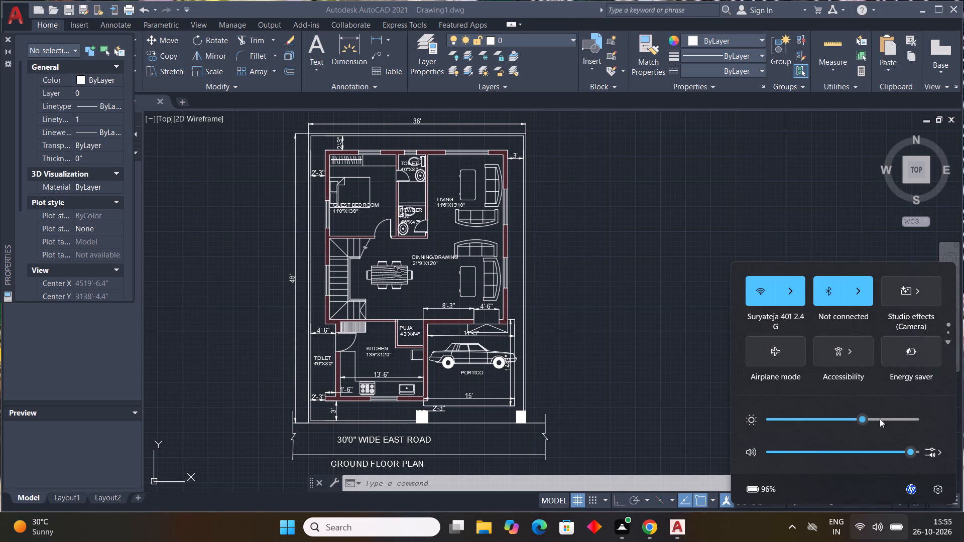
{"action": "left_click", "coordinate": [880, 419]}
{"action": "left_click", "coordinate": [662, 361]}
Save the drawing in the Documents folder as TASK-14 in AutoCAD 2018 Drawing format.
{"action": "scroll", "coordinate": [619, 358], "scroll_direction": "down", "scroll_amount": 3}
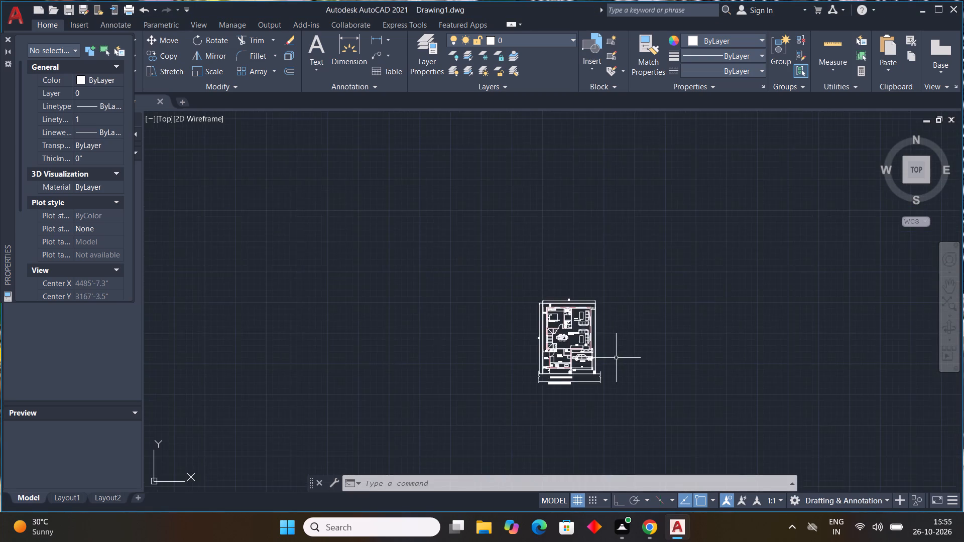
{"action": "scroll", "coordinate": [588, 352], "scroll_direction": "up", "scroll_amount": 4}
{"action": "scroll", "coordinate": [474, 327], "scroll_direction": "down", "scroll_amount": 2}
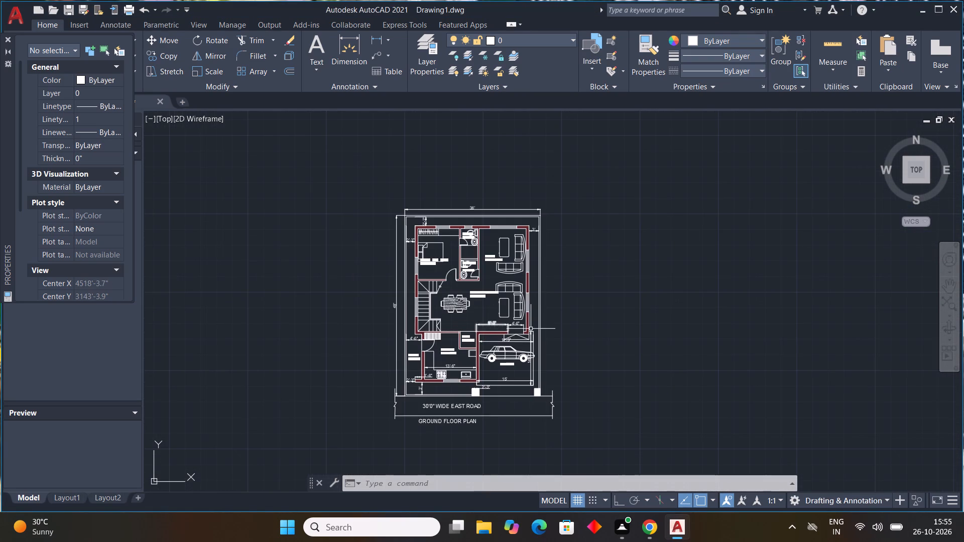
{"action": "key", "text": "ctrl+s"}
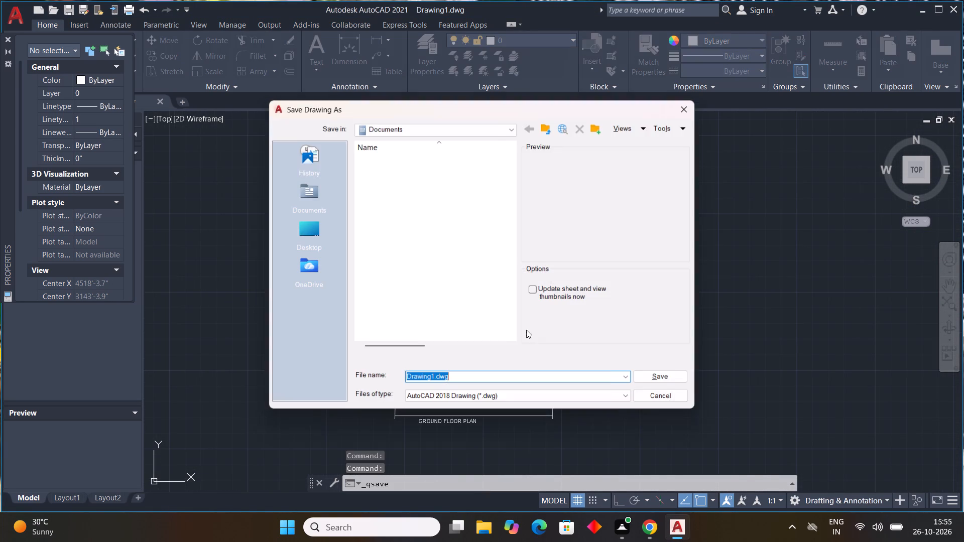
{"action": "left_click_drag", "start_coordinate": [476, 373], "coordinate": [347, 369]}
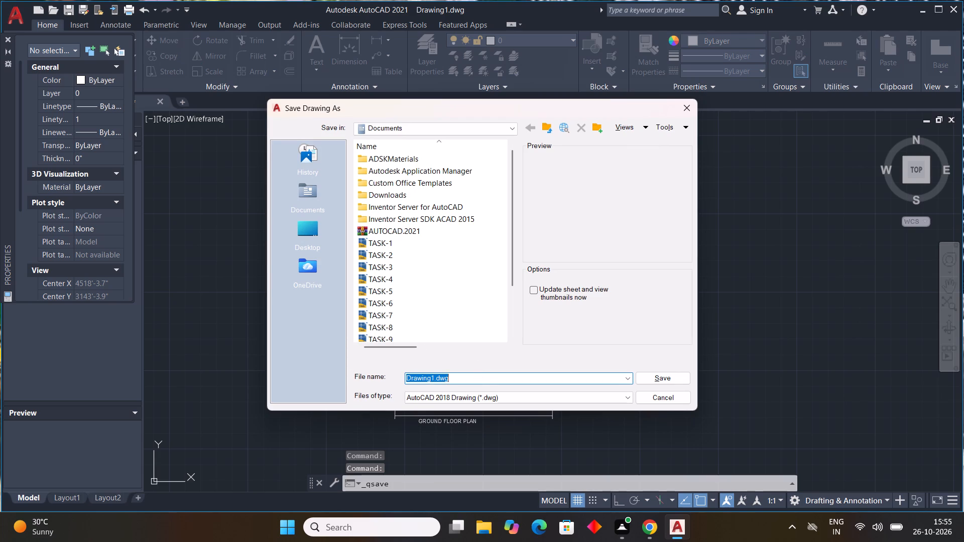
{"action": "left_click_drag", "start_coordinate": [463, 379], "coordinate": [350, 372]}
{"action": "type", "text": "TA"}
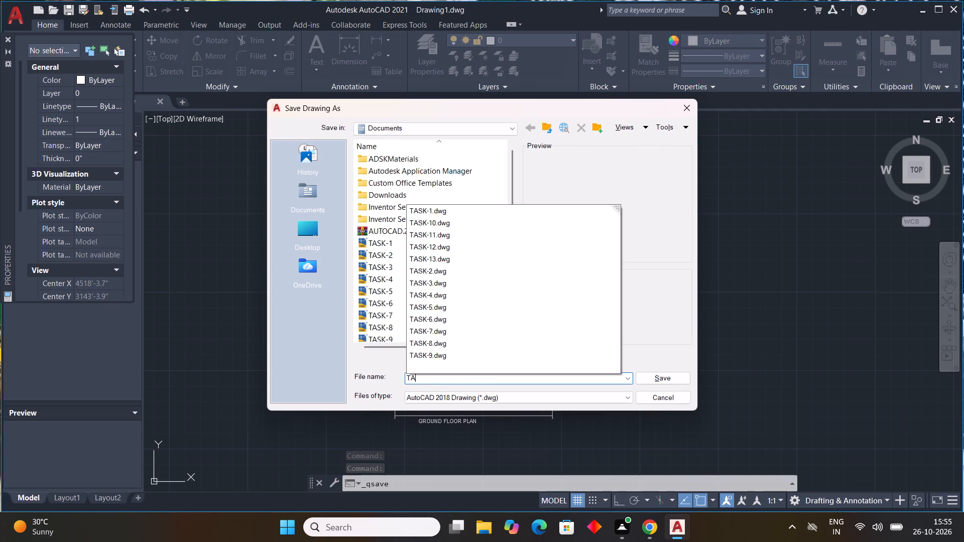
{"action": "key", "text": "s"}
{"action": "key", "text": "k"}
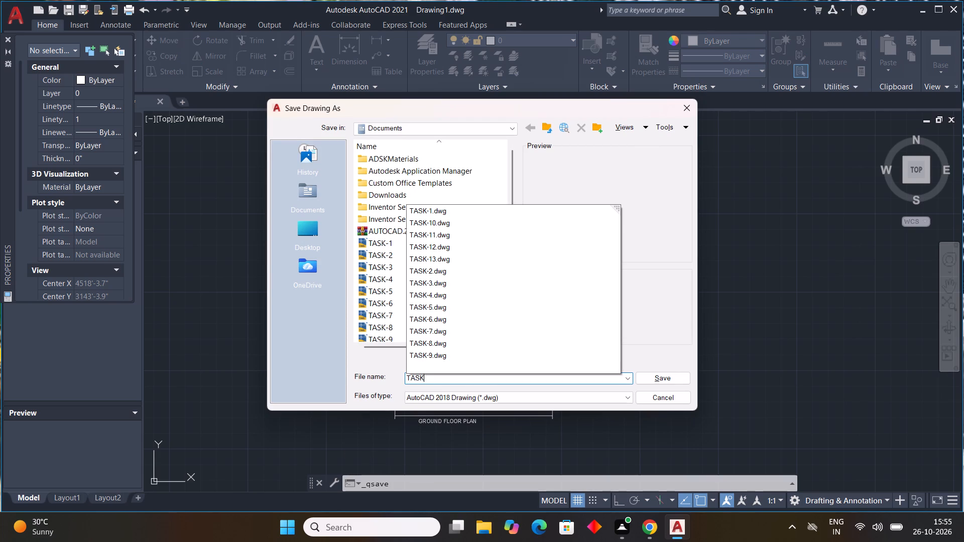
{"action": "key", "text": "minus"}
{"action": "key", "text": "1"}
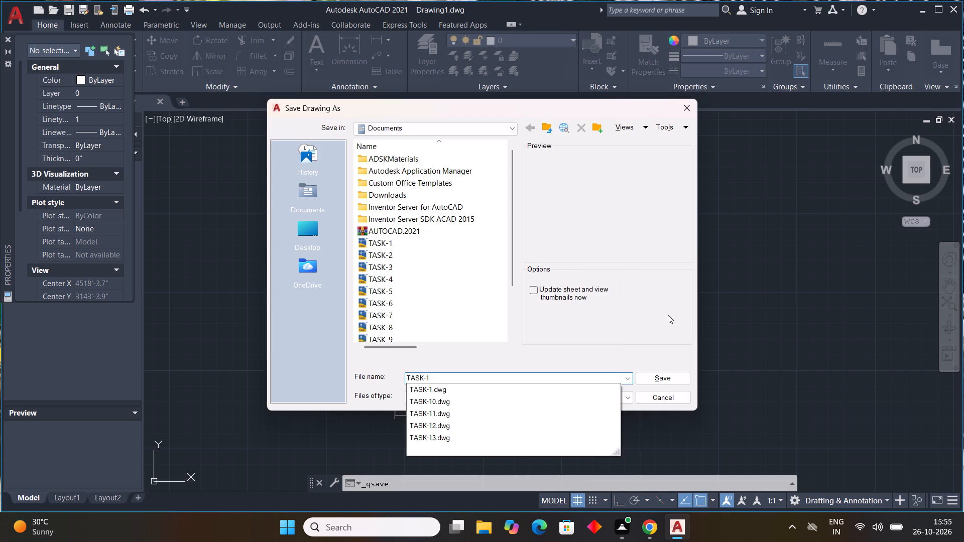
{"action": "key", "text": "4"}
{"action": "left_click", "coordinate": [676, 375]}
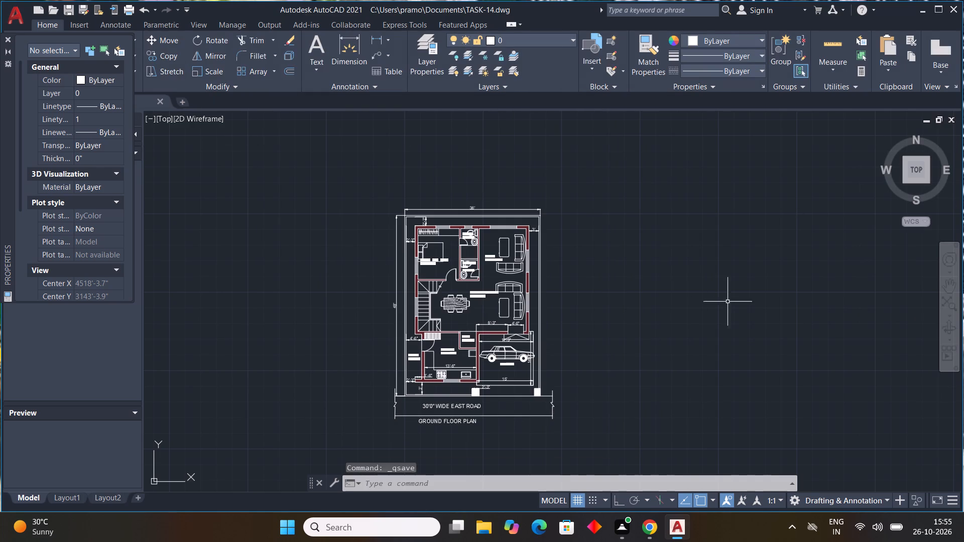
Save the drawing again, including a Save As over the existing TASK-14 file in Documents.
{"action": "key", "text": "ctrl+s"}
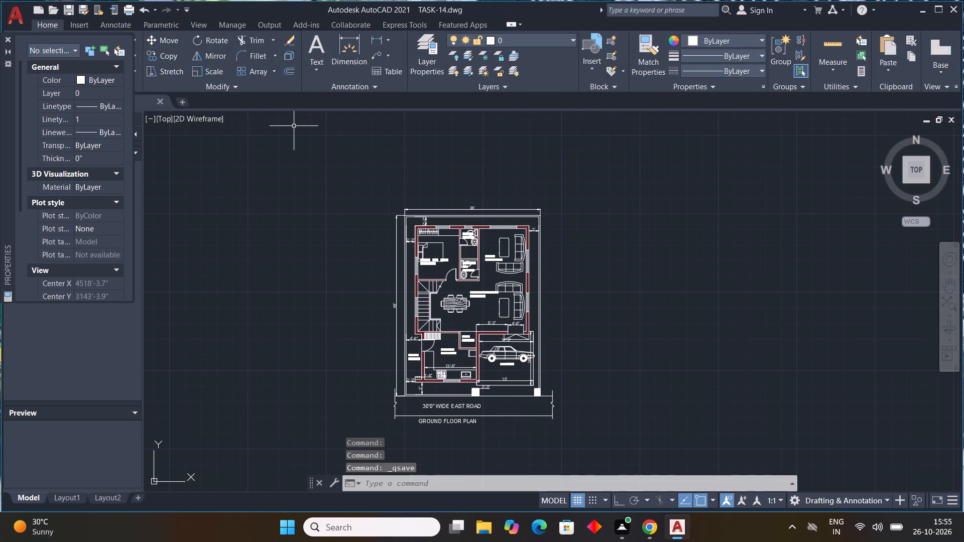
{"action": "left_click", "coordinate": [3, 10]}
{"action": "left_click", "coordinate": [11, 19]}
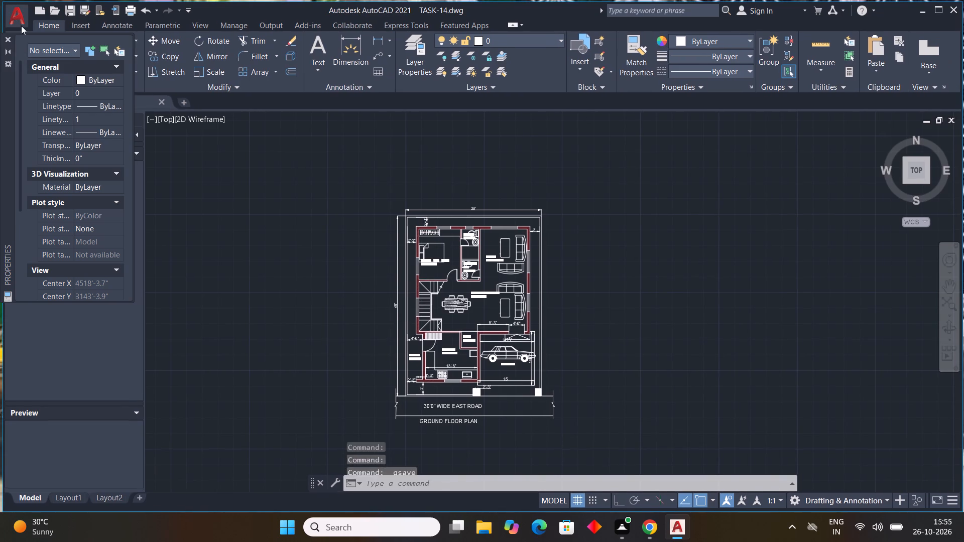
{"action": "left_click", "coordinate": [53, 169]}
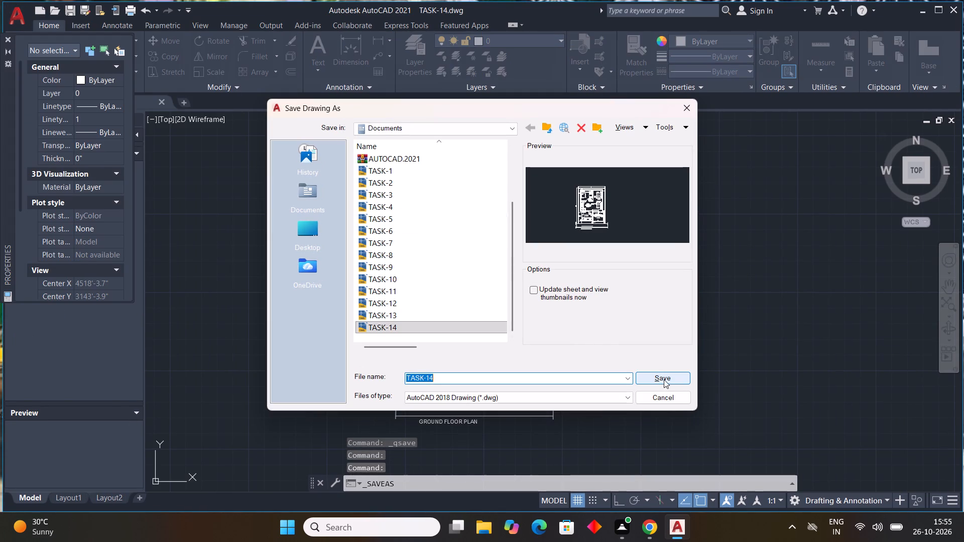
{"action": "left_click", "coordinate": [664, 378]}
{"action": "left_click", "coordinate": [458, 295]}
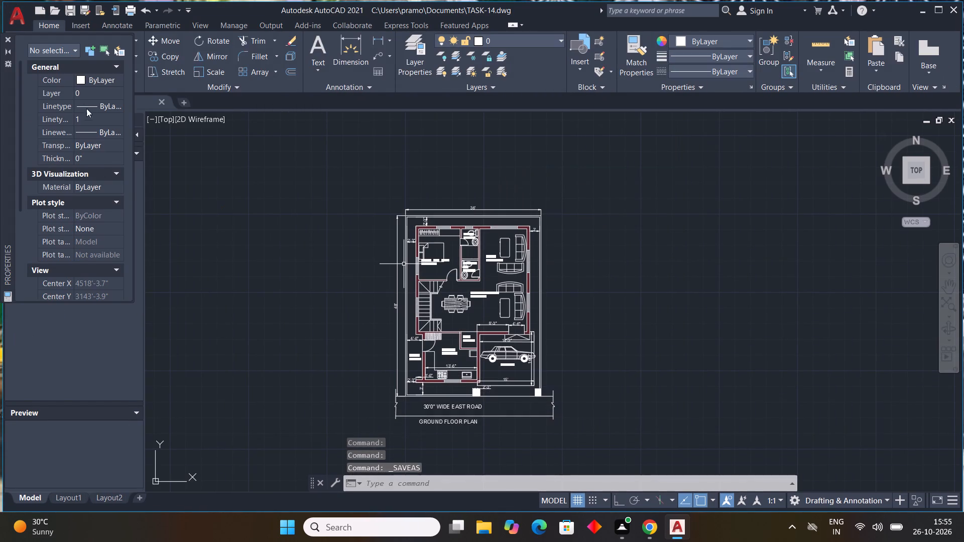
Set up a plot with the AutoCAD PDF (High Quality Print).pc3 plotter and a window enclosing the whole ground floor plan.
{"action": "left_click", "coordinate": [17, 26]}
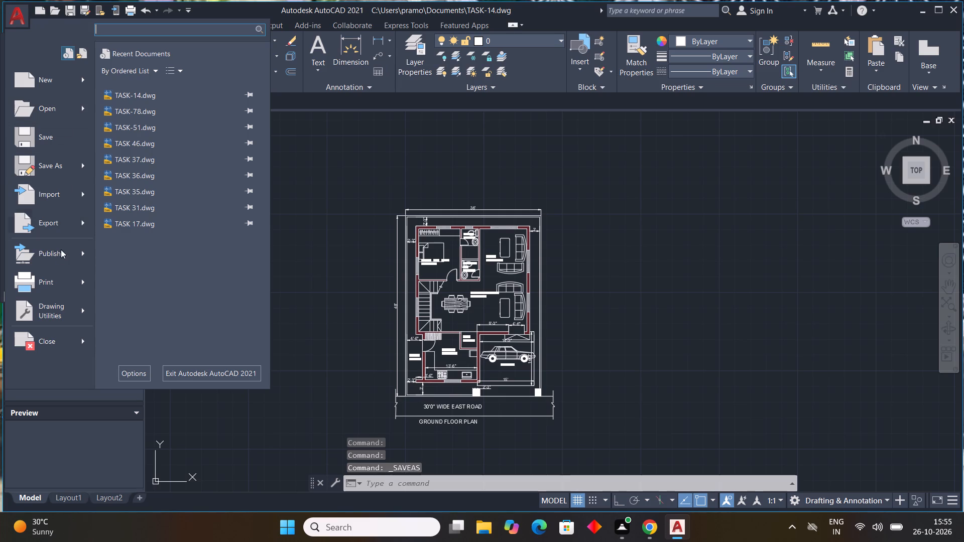
{"action": "left_click", "coordinate": [52, 280]}
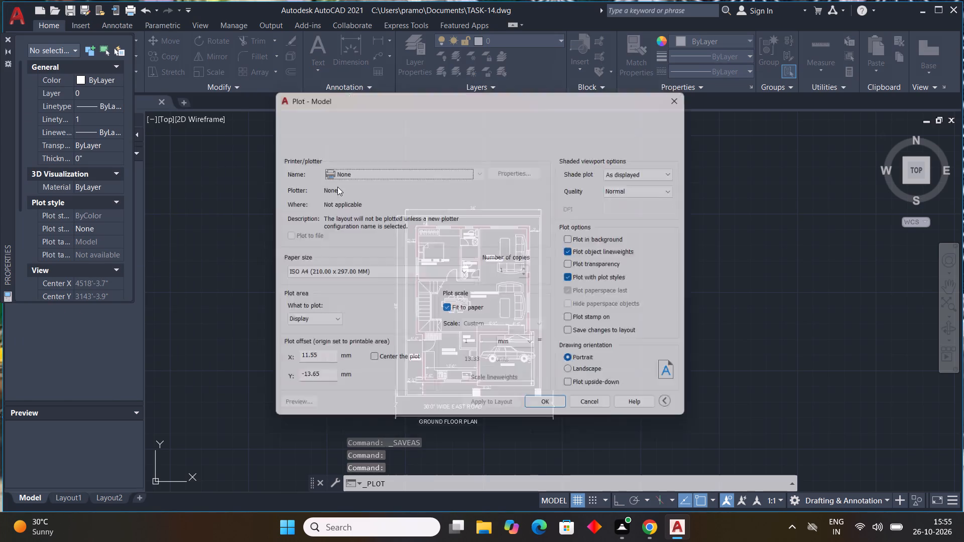
{"action": "left_click", "coordinate": [365, 173]}
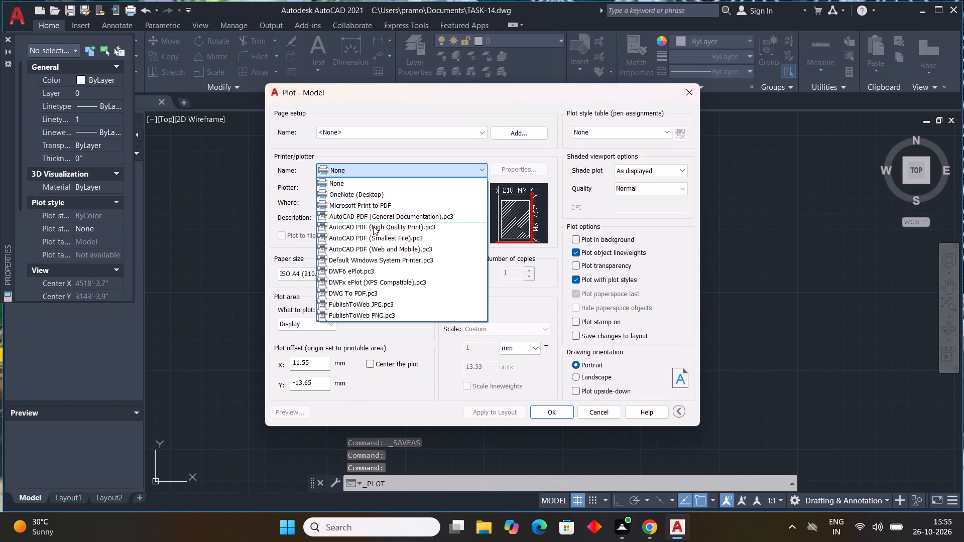
{"action": "left_click", "coordinate": [373, 228]}
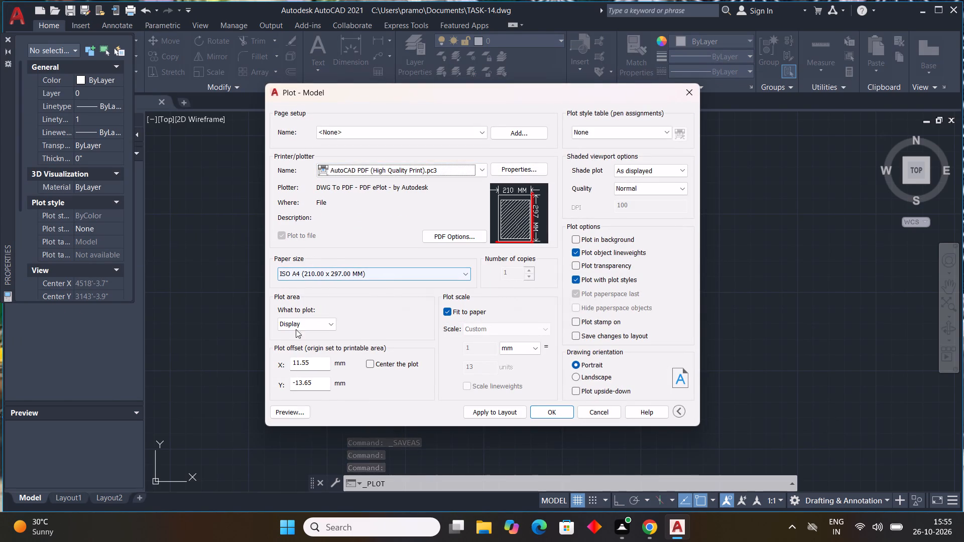
{"action": "left_click", "coordinate": [322, 324]}
{"action": "left_click", "coordinate": [311, 357]}
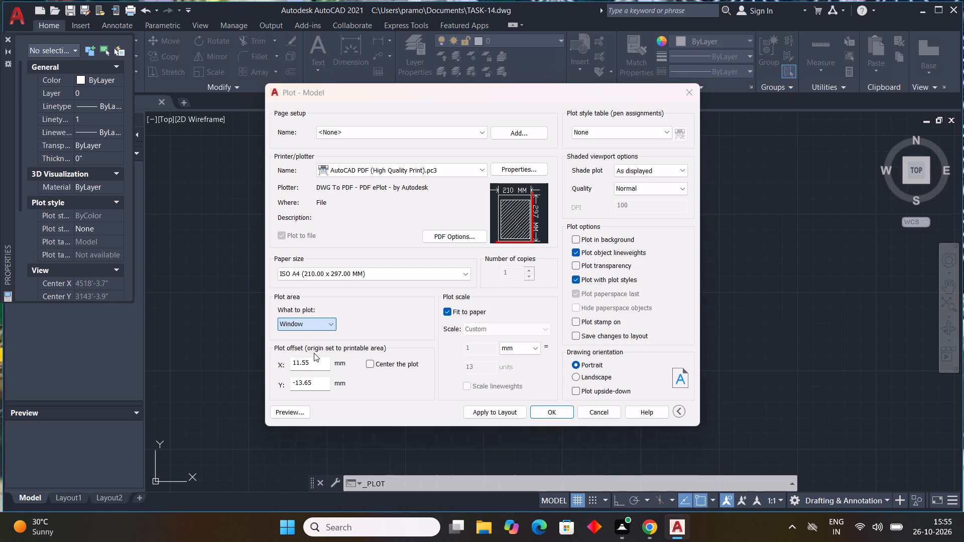
{"action": "left_click_drag", "start_coordinate": [344, 180], "coordinate": [351, 191]}
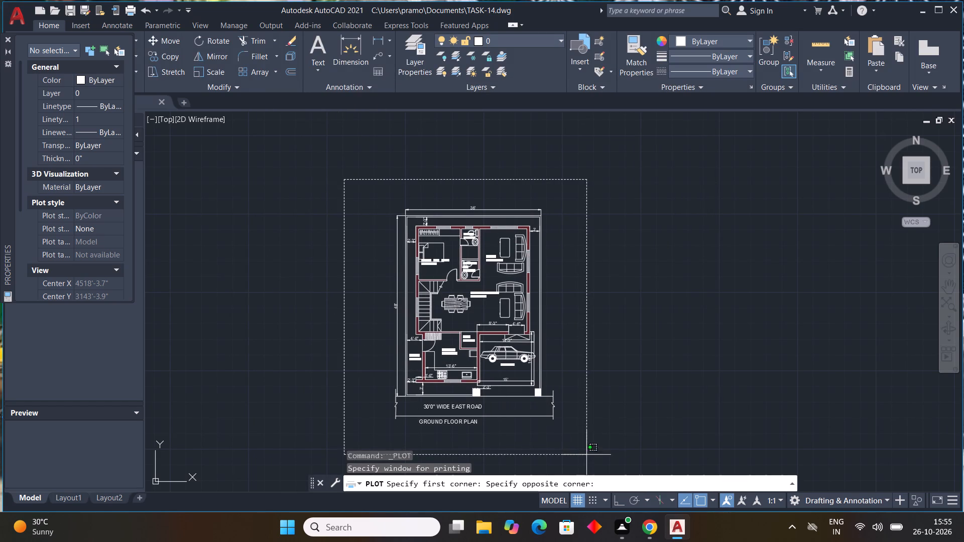
{"action": "left_click", "coordinate": [584, 437]}
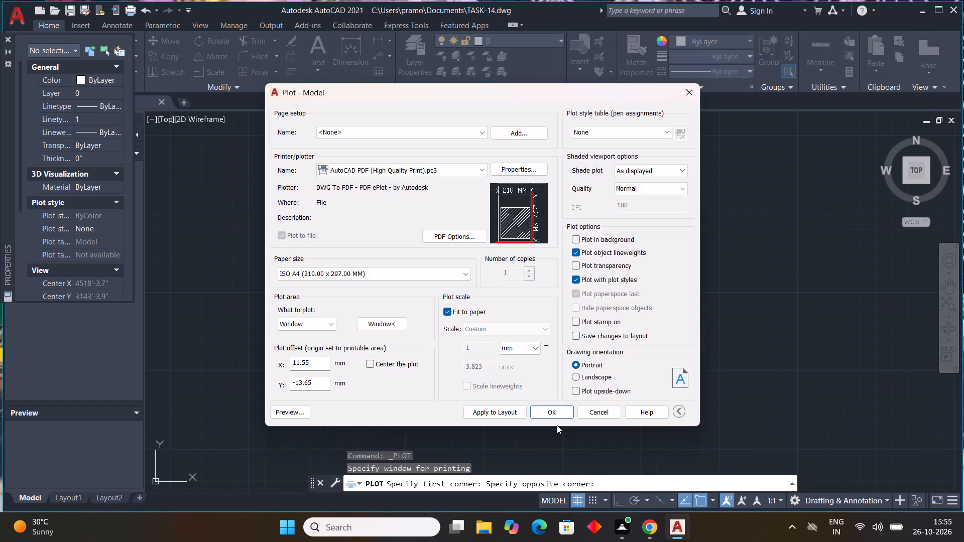
Centre the plot, set the plot scale units to inches, and apply the plot settings to the layout.
{"action": "left_click", "coordinate": [367, 362]}
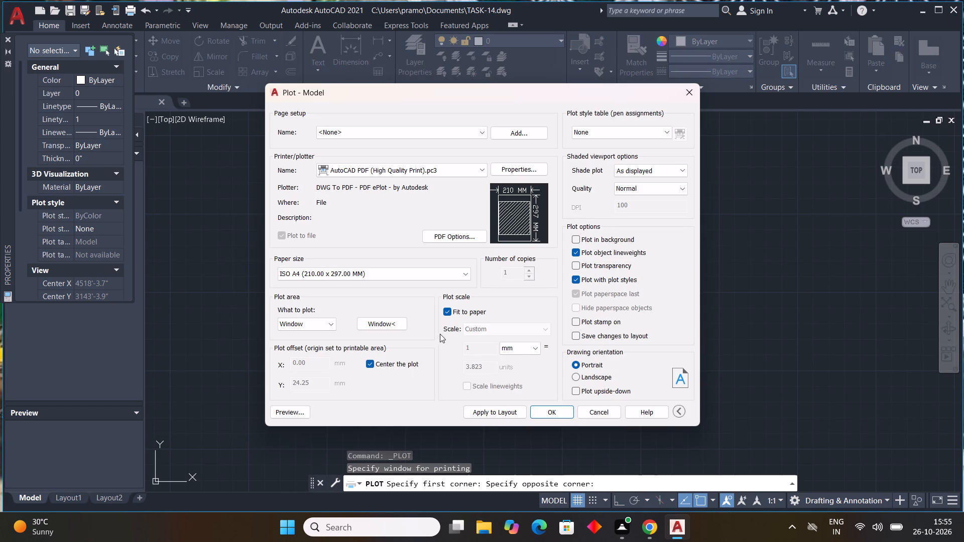
{"action": "left_click", "coordinate": [518, 348]}
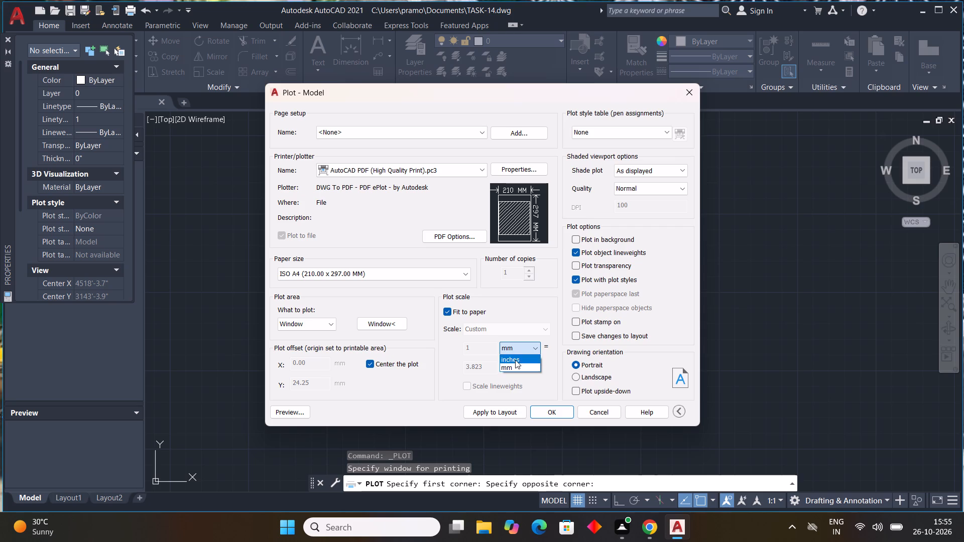
{"action": "left_click", "coordinate": [515, 360]}
{"action": "left_click", "coordinate": [497, 415]}
Plot the plan to a PDF file named TASK-14-Model.pdf in the Documents folder.
{"action": "left_click", "coordinate": [548, 413]}
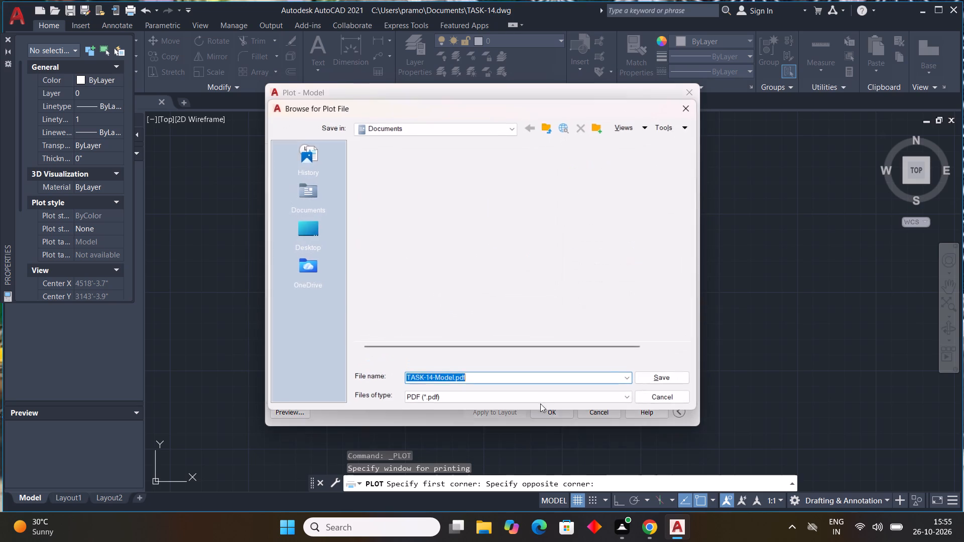
{"action": "left_click", "coordinate": [652, 378]}
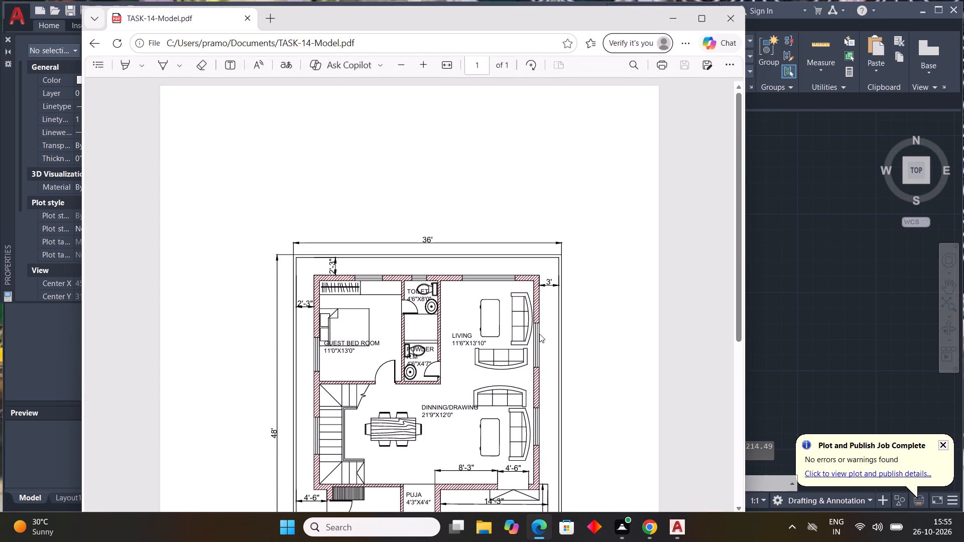
Review the plotted ground floor plan PDF in Microsoft Edge, and minimise the PDF and drawing windows.
{"action": "scroll", "coordinate": [539, 334], "scroll_direction": "down", "scroll_amount": 4}
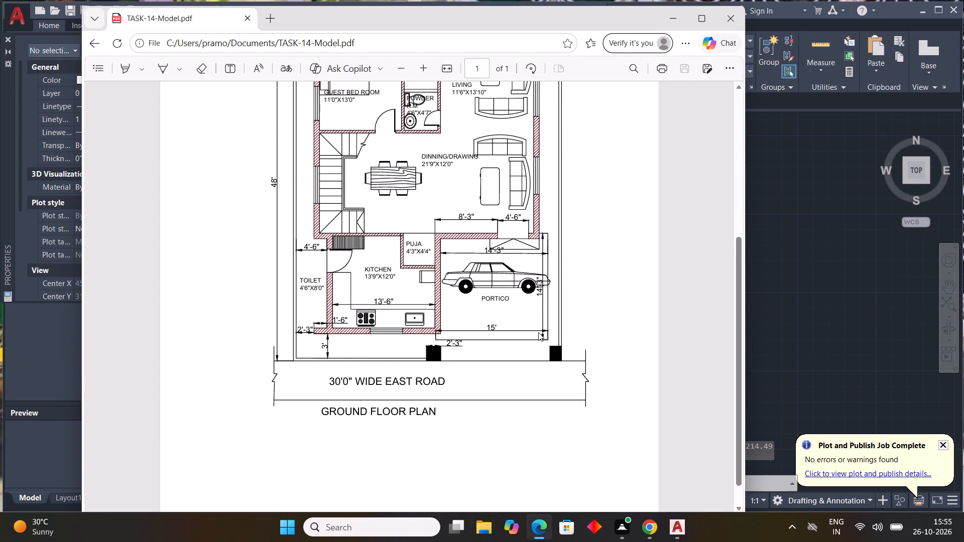
{"action": "scroll", "coordinate": [538, 332], "scroll_direction": "up", "scroll_amount": 5}
{"action": "scroll", "coordinate": [538, 332], "scroll_direction": "down", "scroll_amount": 3}
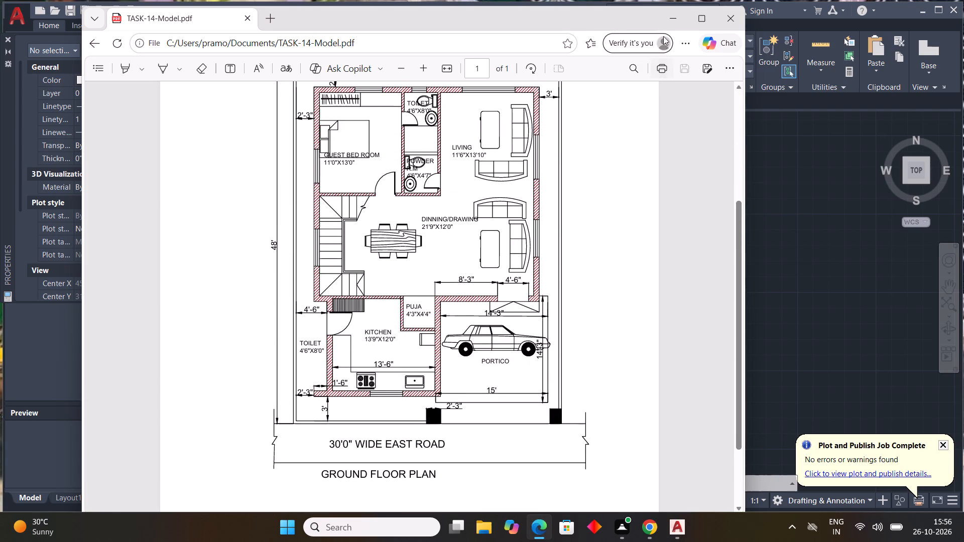
{"action": "left_click", "coordinate": [669, 16]}
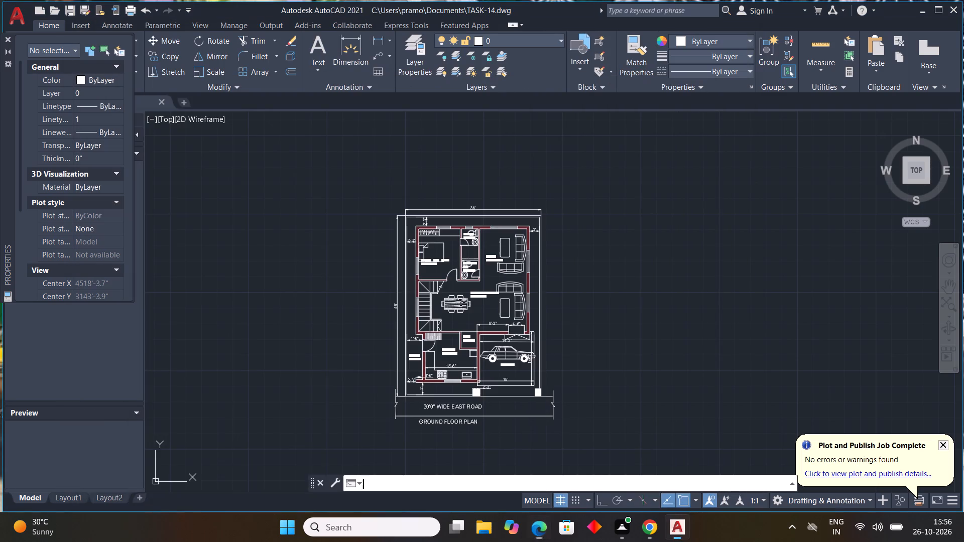
{"action": "left_click", "coordinate": [926, 10]}
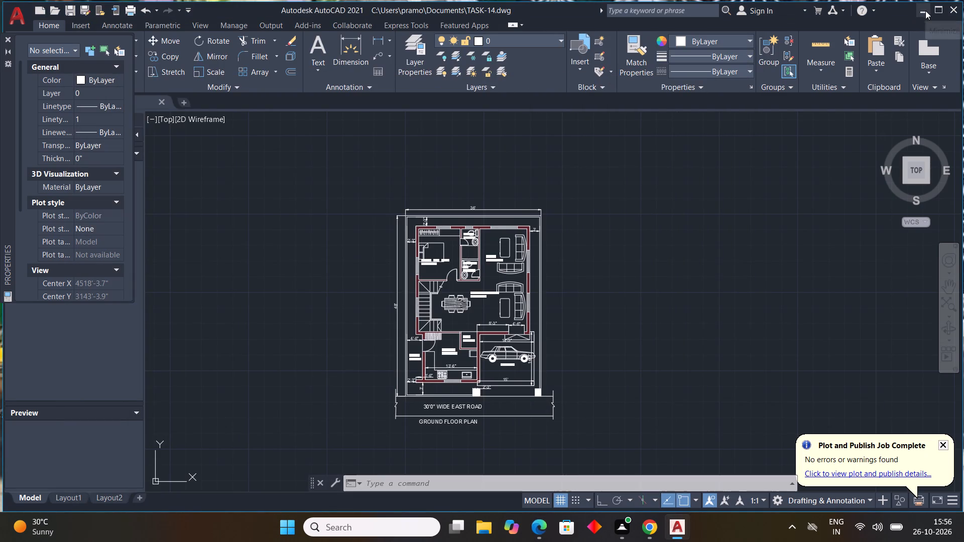